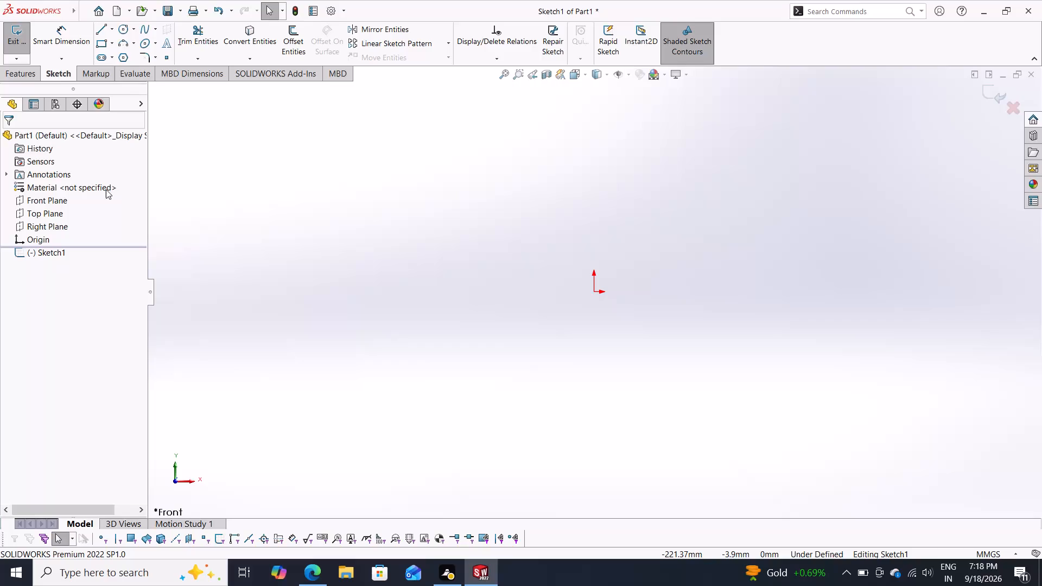
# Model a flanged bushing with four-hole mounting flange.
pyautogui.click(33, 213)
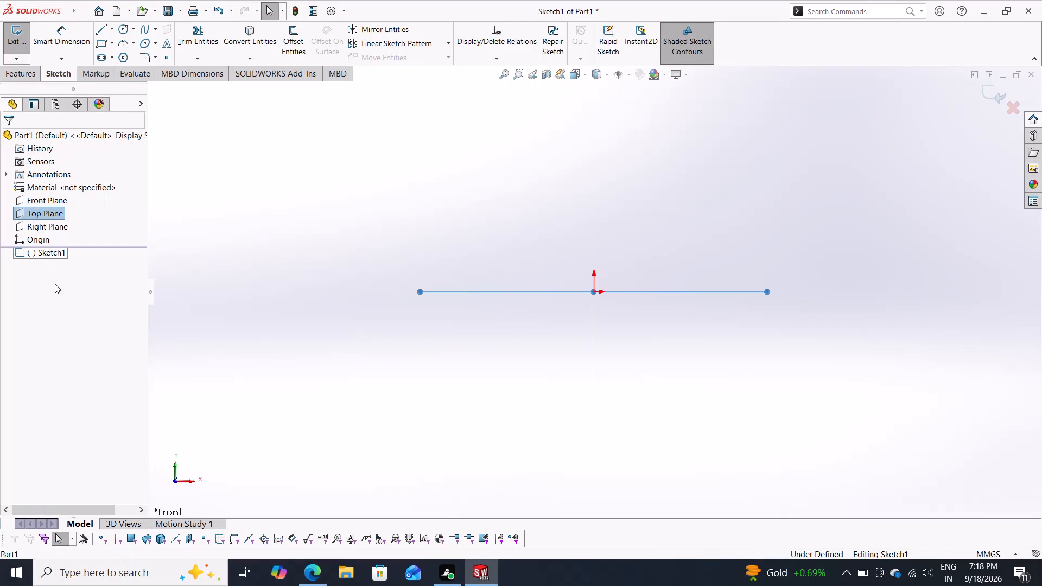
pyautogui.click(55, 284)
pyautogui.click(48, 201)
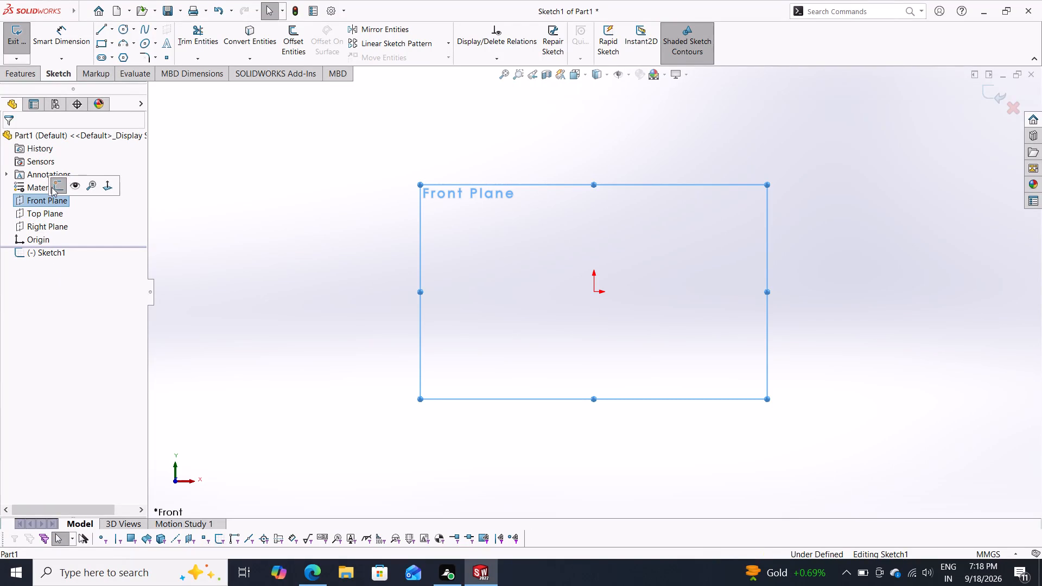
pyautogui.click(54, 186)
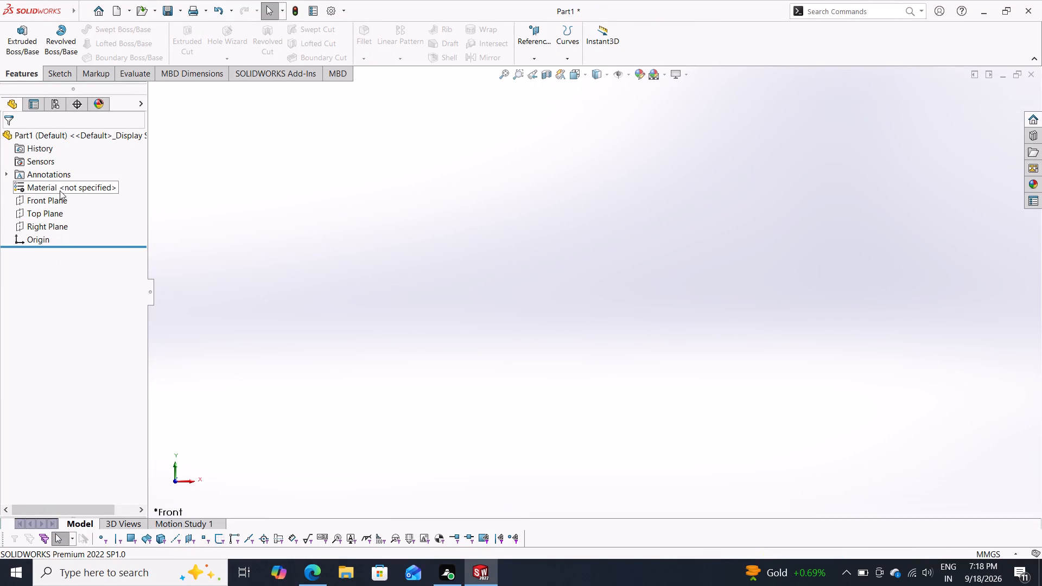
# Sketch two concentric circles on the Front Plane, centred at the origin, with radii of about 44 mm and 70 mm.
pyautogui.click(35, 198)
pyautogui.click(46, 182)
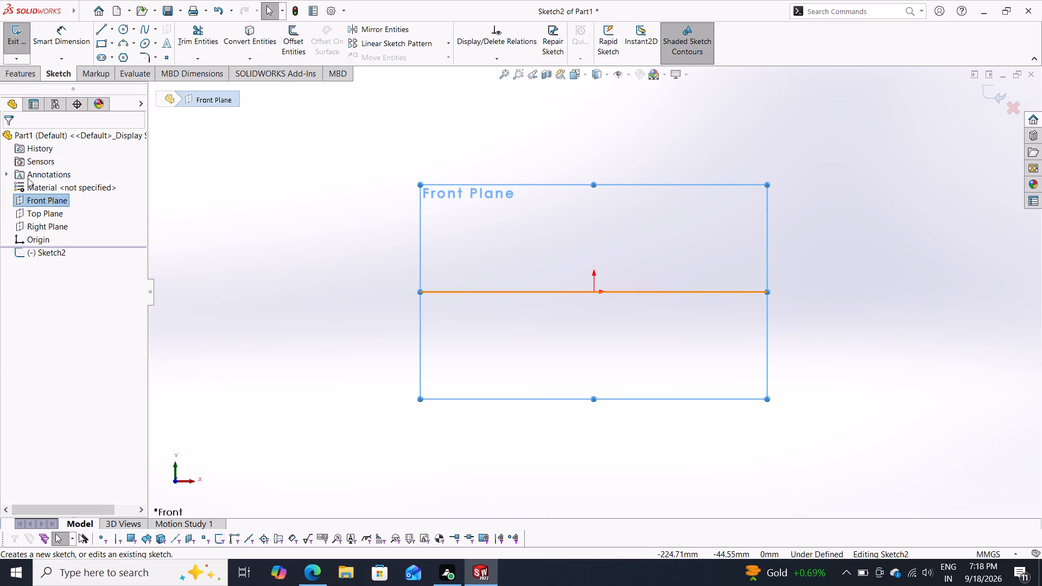
pyautogui.click(119, 26)
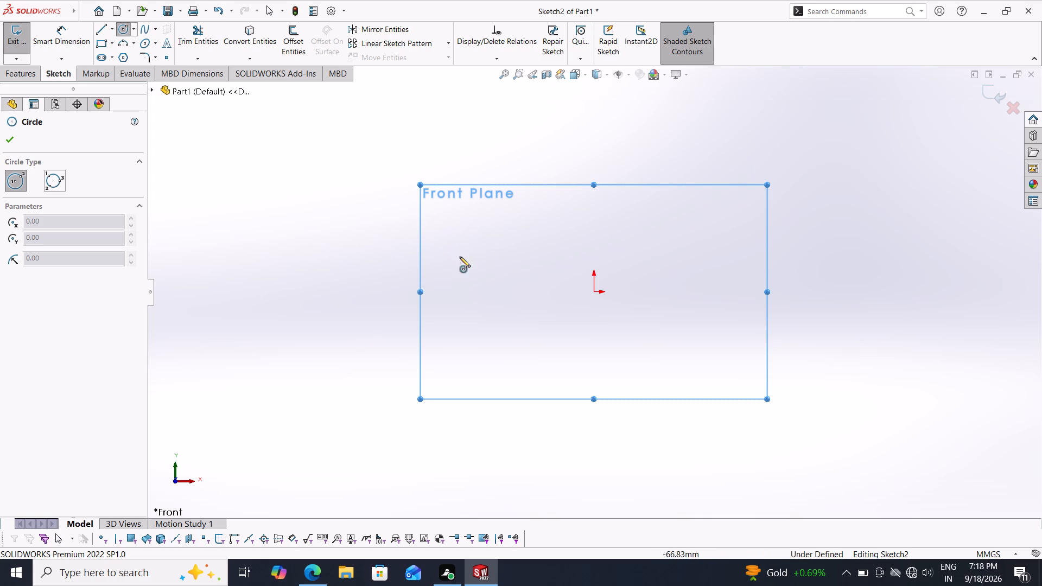
pyautogui.click(594, 290)
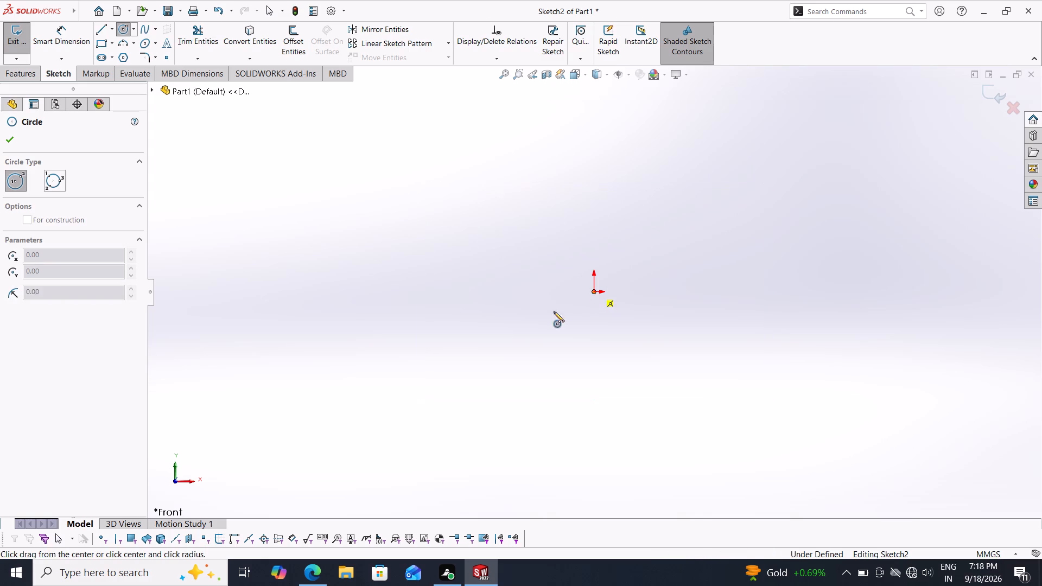
pyautogui.click(521, 338)
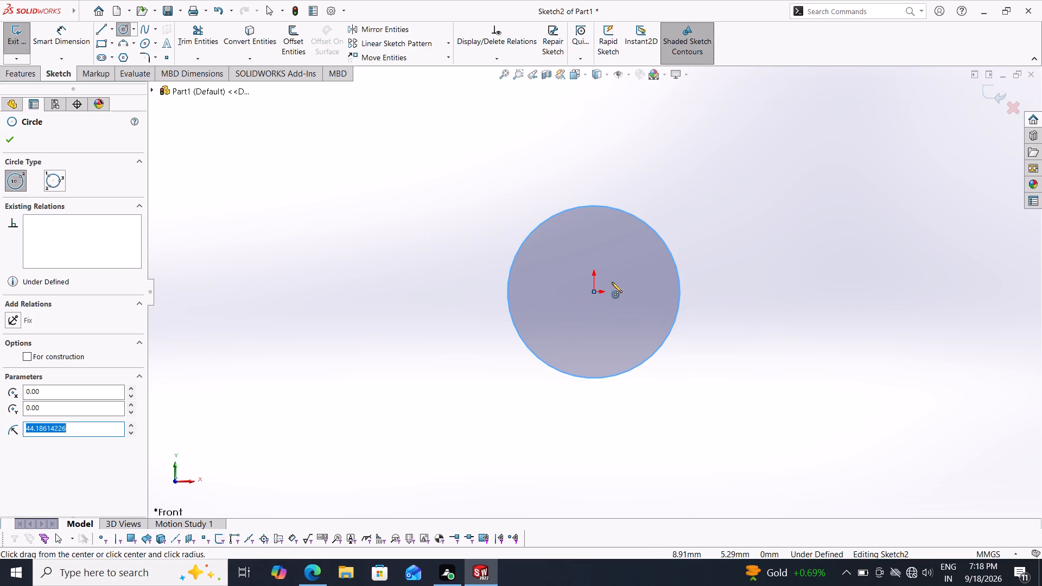
pyautogui.click(595, 291)
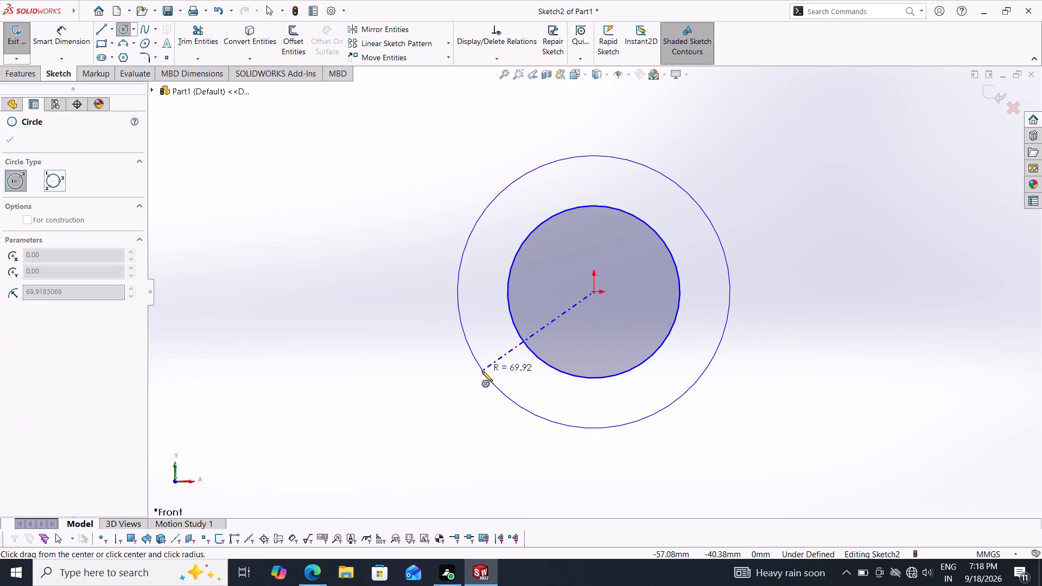
pyautogui.click(482, 371)
# Dimension the inner circle's diameter to 30 mm and the outer circle's diameter to 90 mm.
pyautogui.click(70, 43)
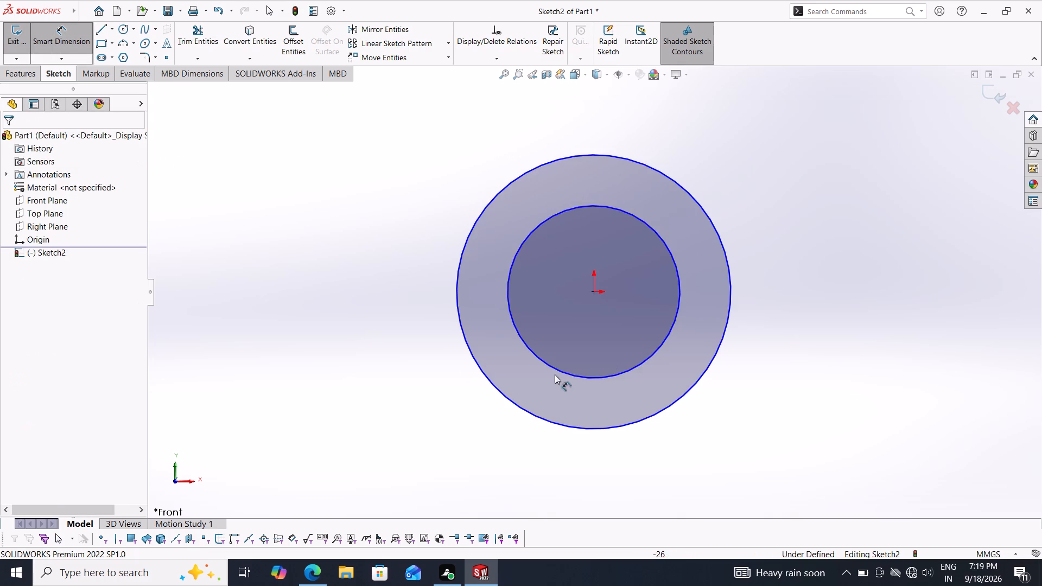
pyautogui.click(676, 322)
pyautogui.click(773, 305)
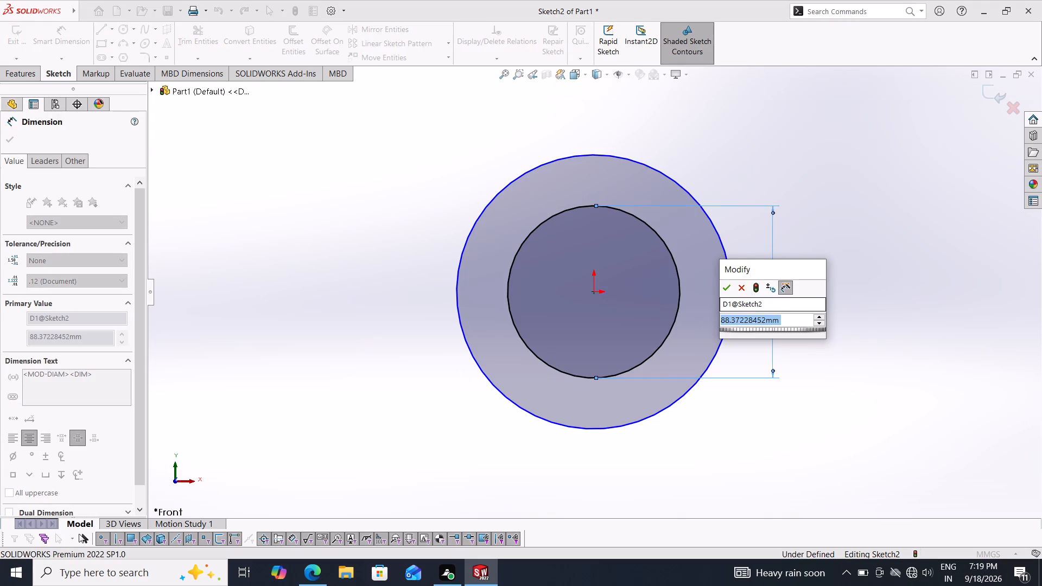
pyautogui.write('30')
pyautogui.press('Return')
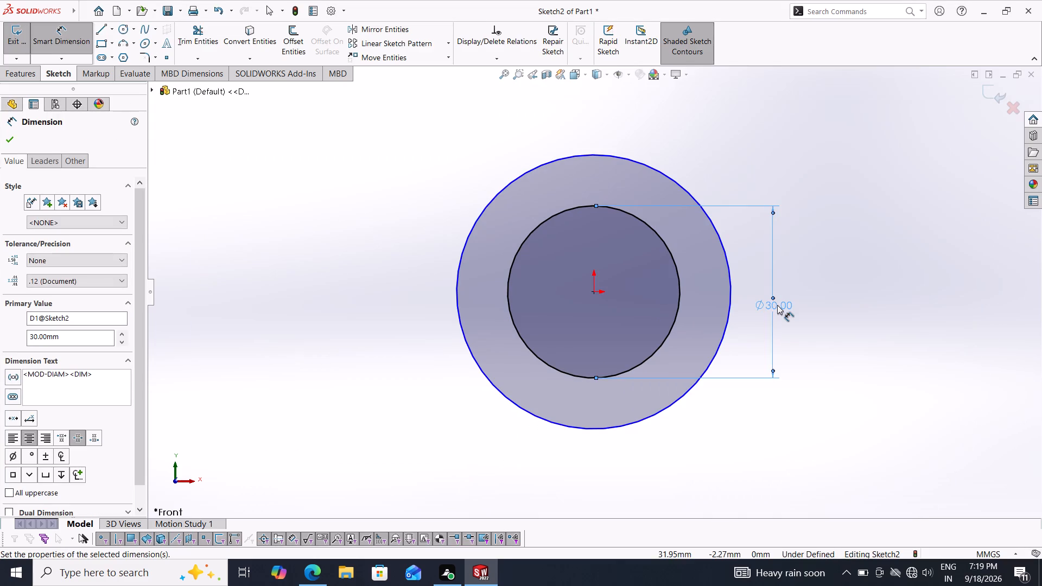
pyautogui.click(729, 275)
pyautogui.click(852, 259)
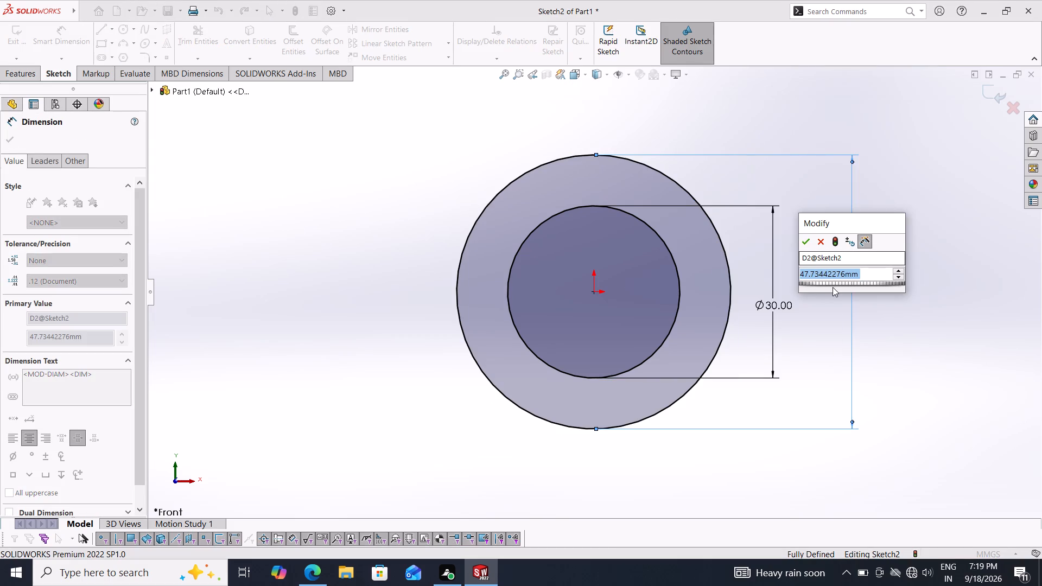
pyautogui.write('90')
pyautogui.press('Return')
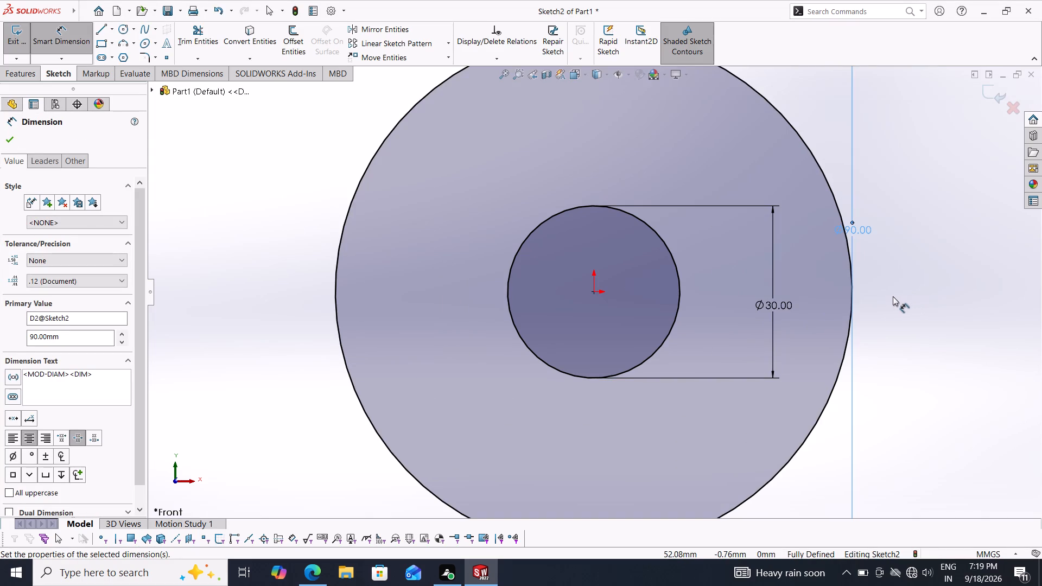
# Extrude the ring profile as a blind boss 14.2 mm deep.
pyautogui.click(1, 71)
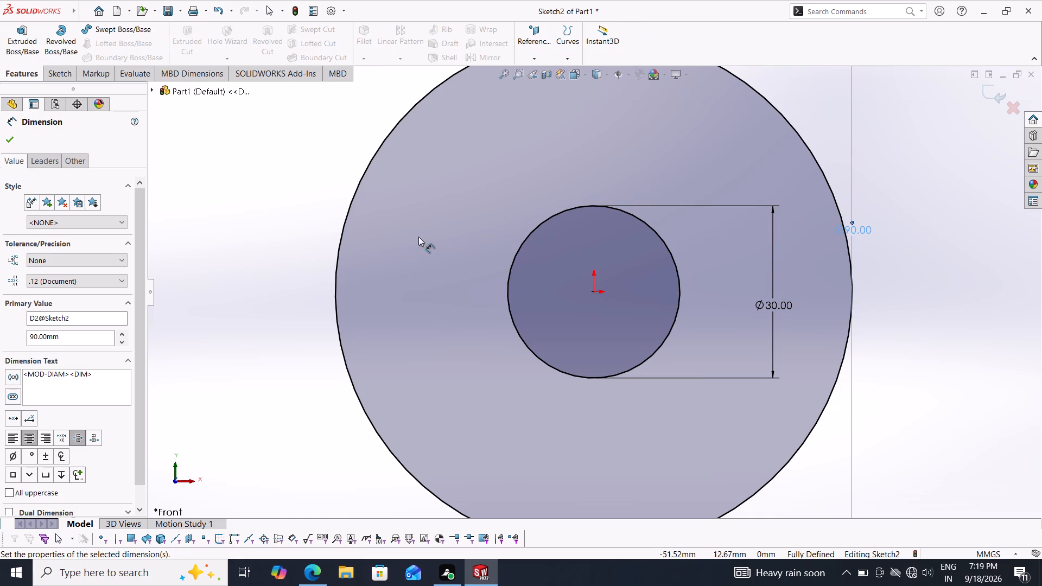
pyautogui.scroll(-2, 512, 243)
pyautogui.scroll(4, 511, 245)
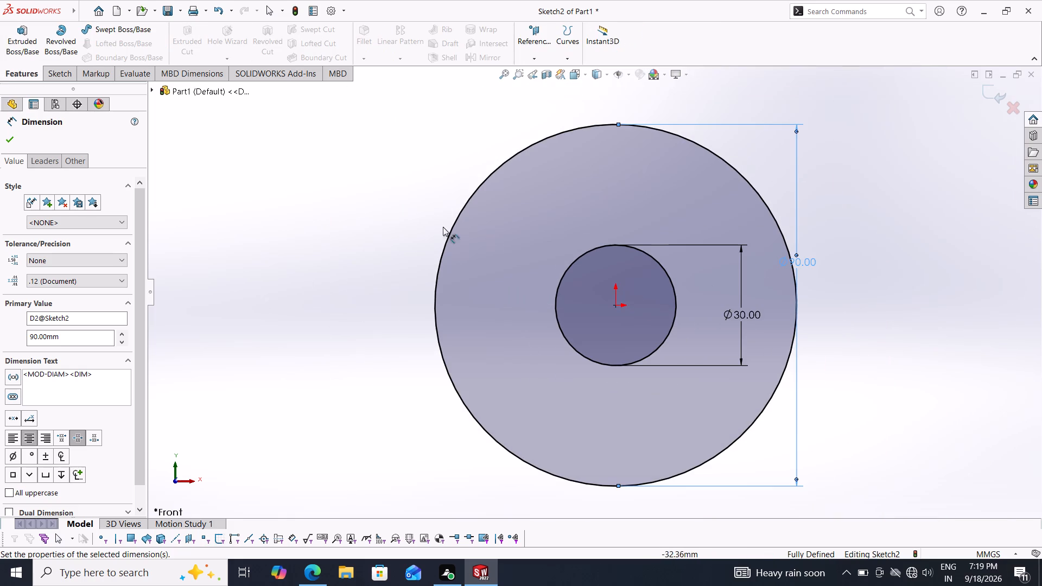
pyautogui.click(10, 31)
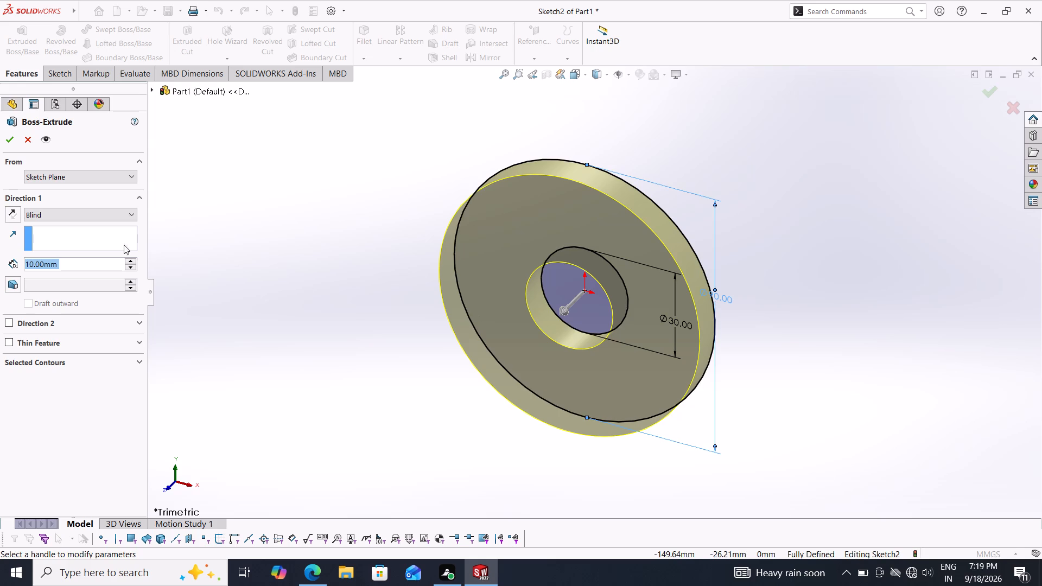
pyautogui.write('14.2')
pyautogui.press('Return')
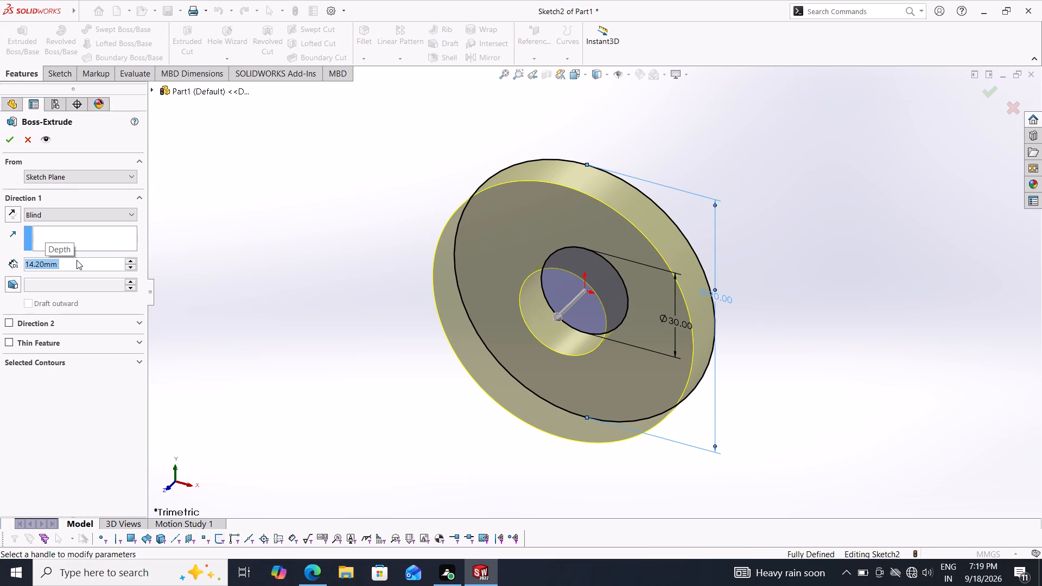
pyautogui.click(10, 144)
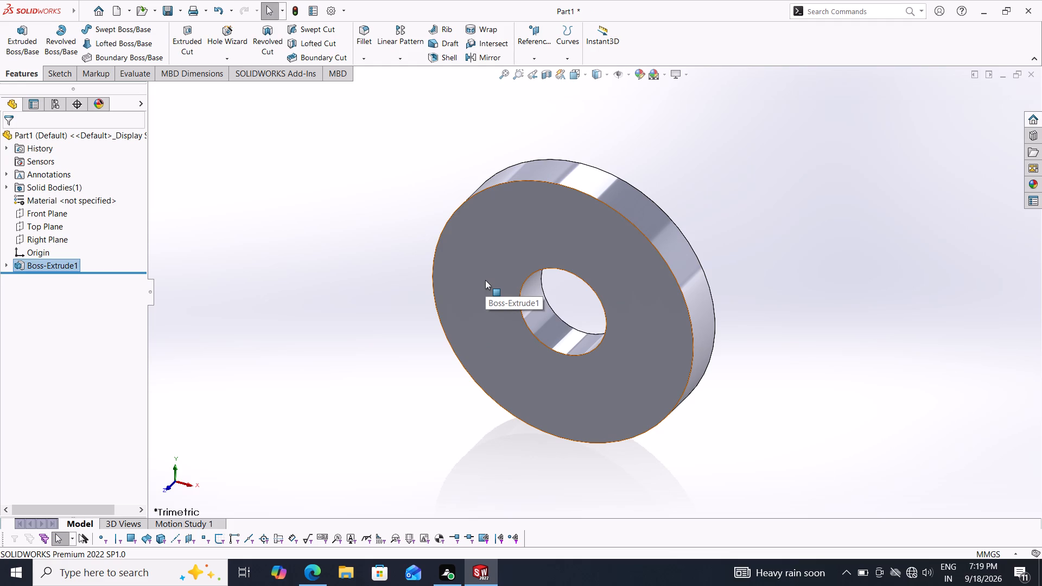
# Sketch two circles on the disc's front face, centred at the origin, with radii of about 22.7 mm and 31.7 mm.
pyautogui.click(488, 282)
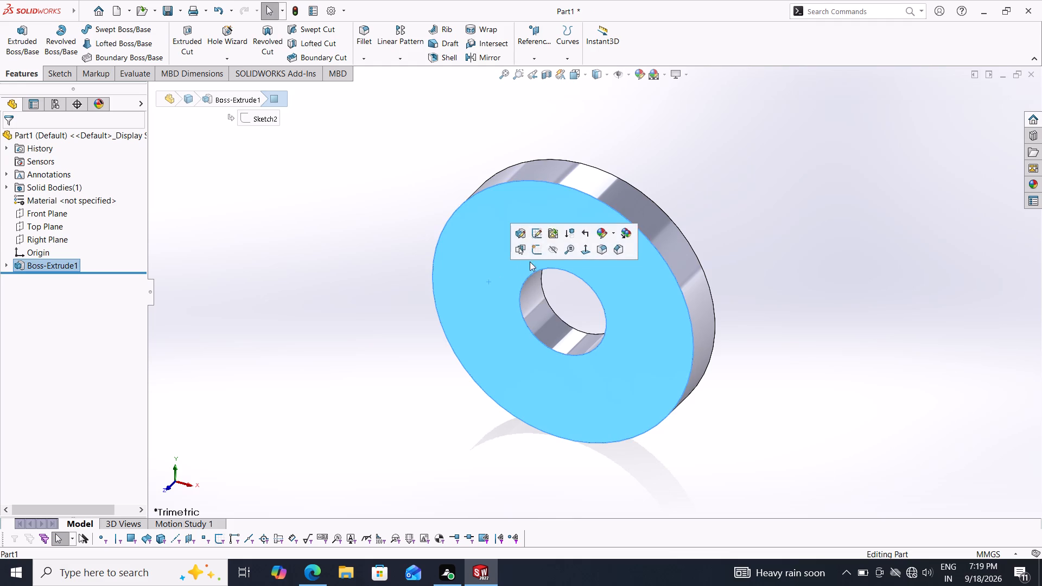
pyautogui.click(537, 257)
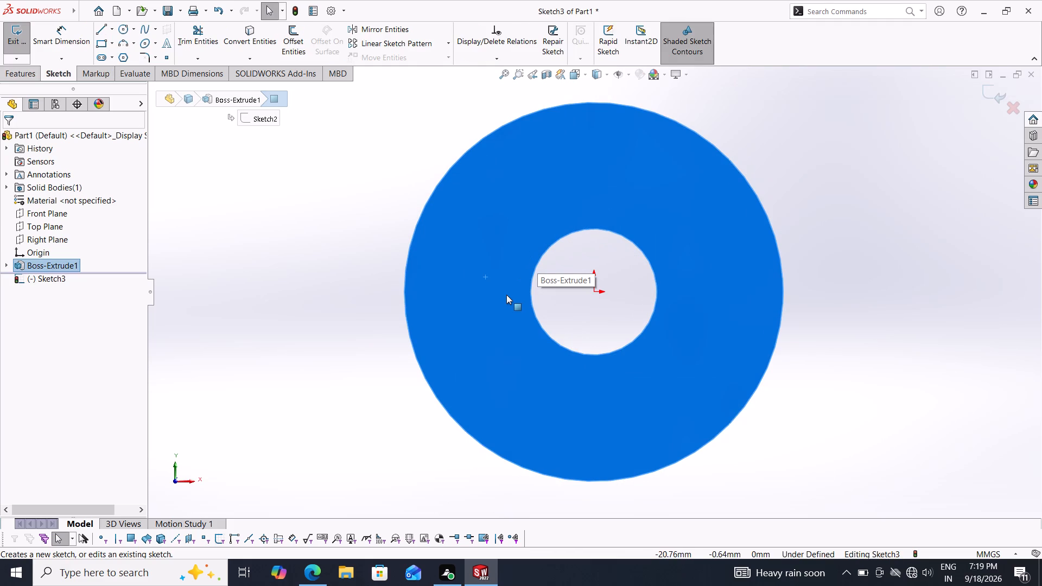
pyautogui.click(124, 22)
pyautogui.click(595, 294)
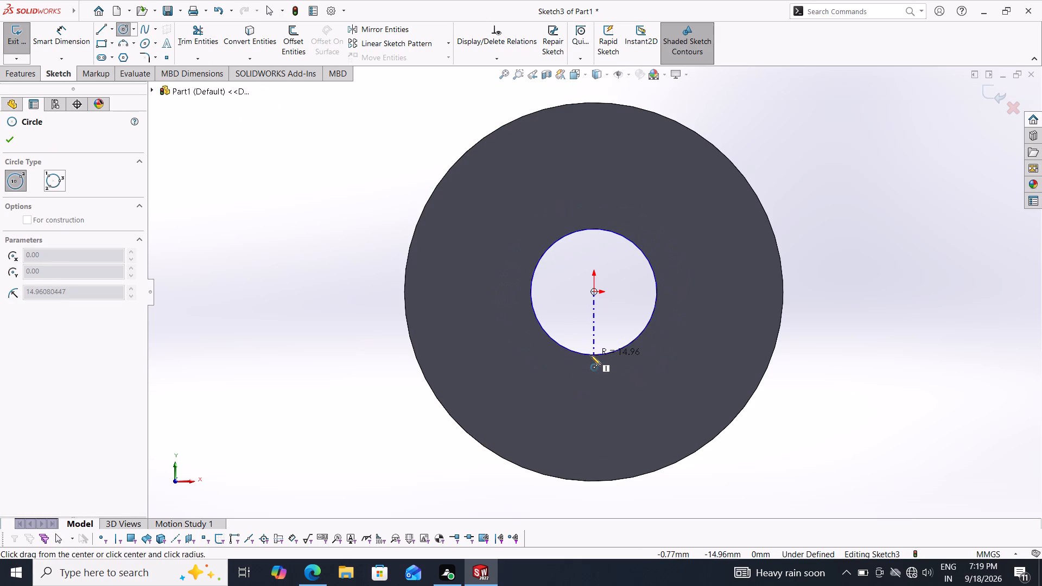
pyautogui.click(565, 383)
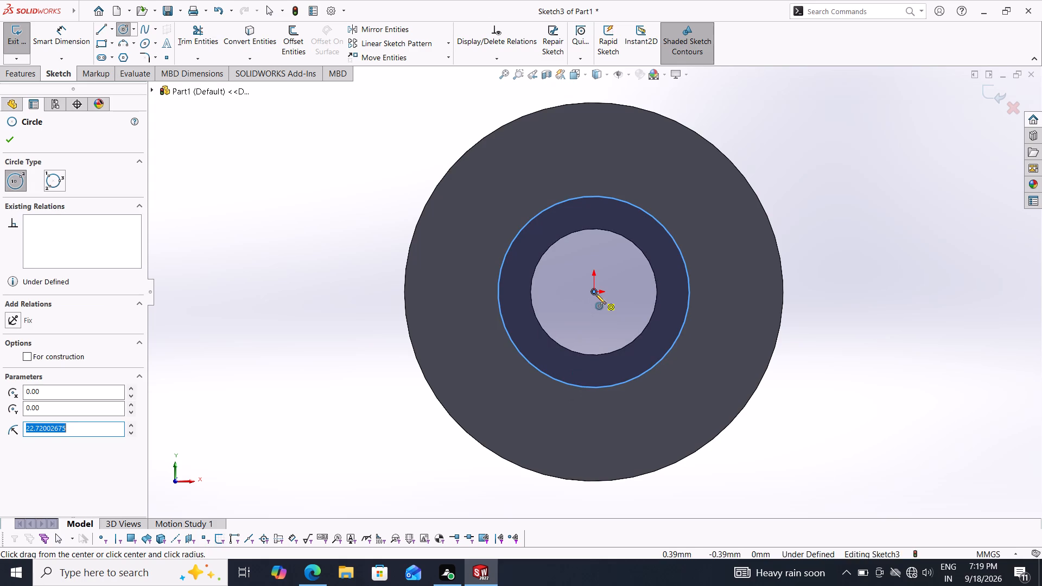
pyautogui.click(595, 294)
pyautogui.click(555, 419)
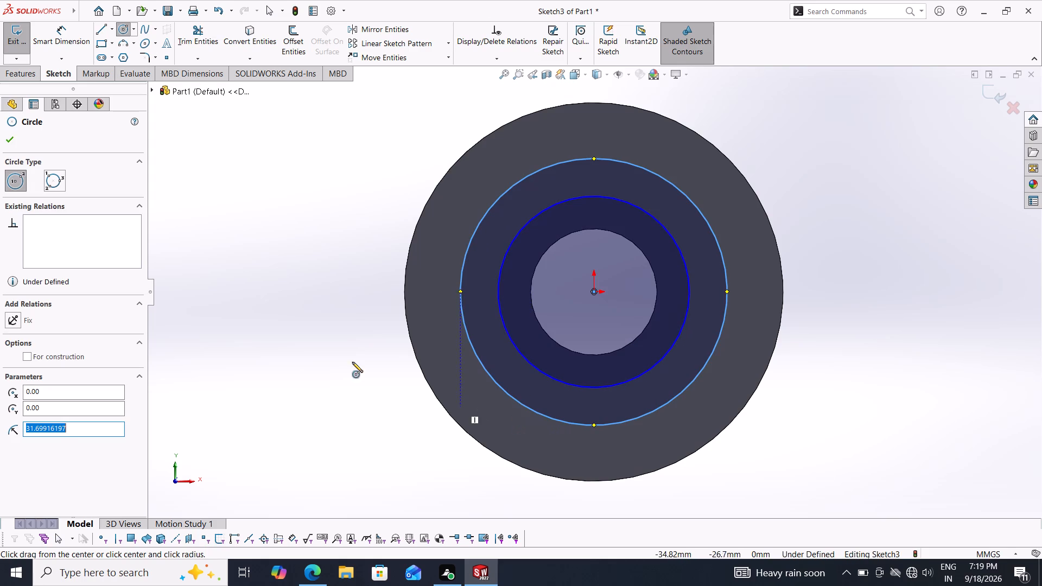
# Dimension the new sketch's inner circle to 30 mm diameter and its outer circle to 40 mm diameter.
pyautogui.click(67, 38)
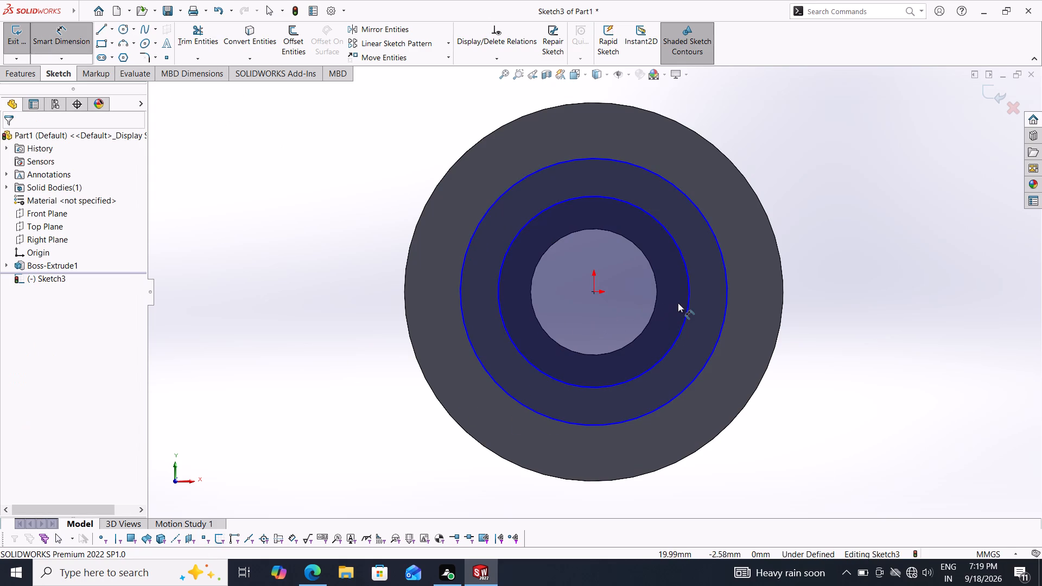
pyautogui.click(688, 305)
pyautogui.click(818, 282)
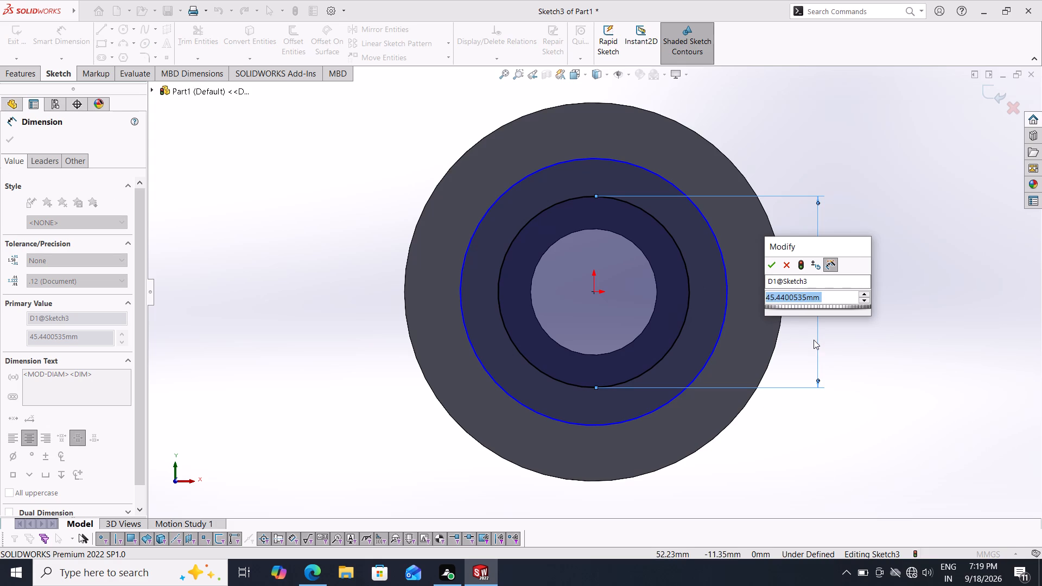
pyautogui.write('30')
pyautogui.press('Return')
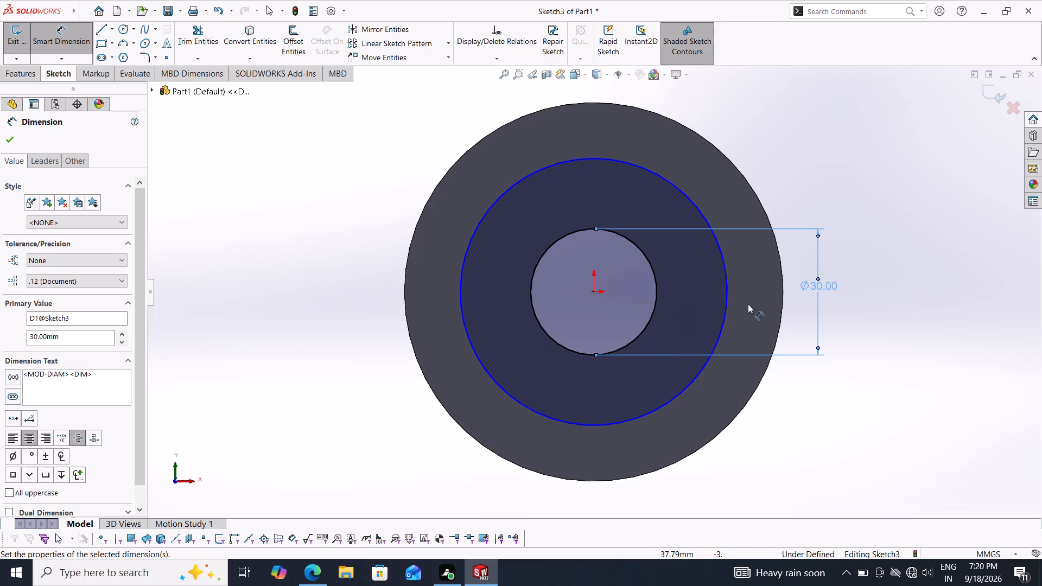
pyautogui.click(729, 293)
pyautogui.click(873, 288)
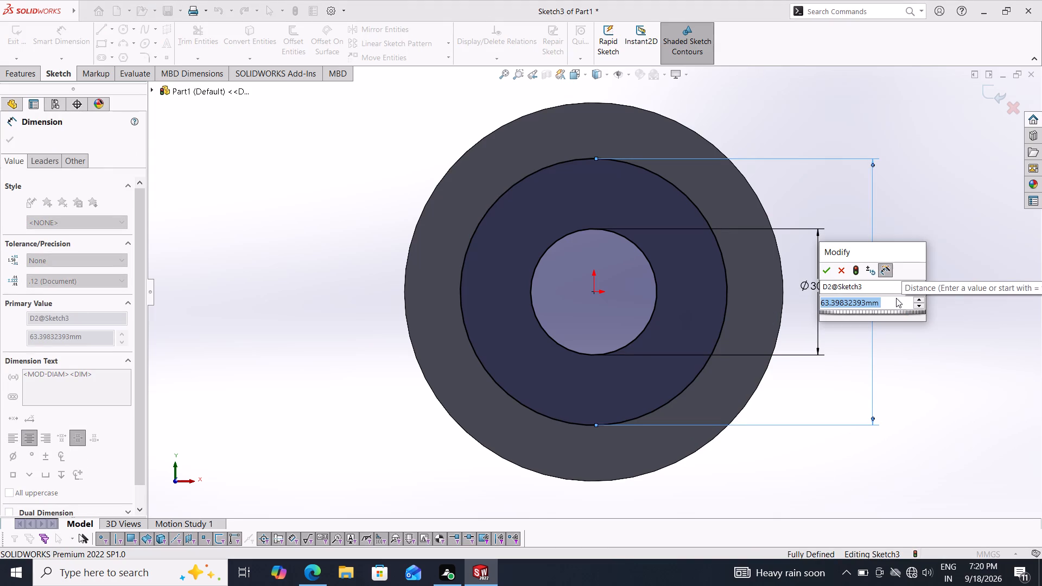
pyautogui.write('44')
pyautogui.press('BackSpace')
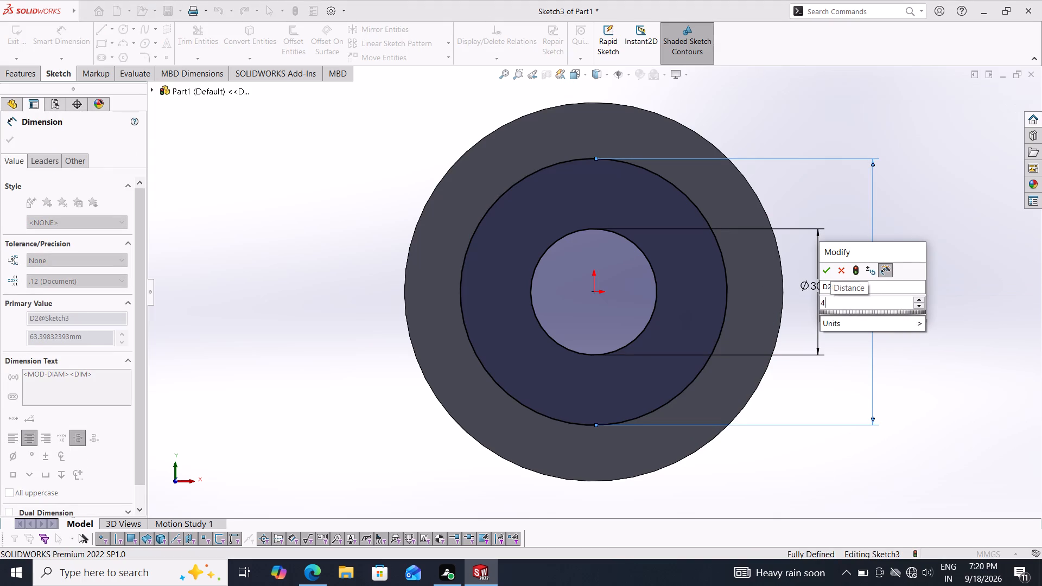
pyautogui.press('0')
pyautogui.press('Return')
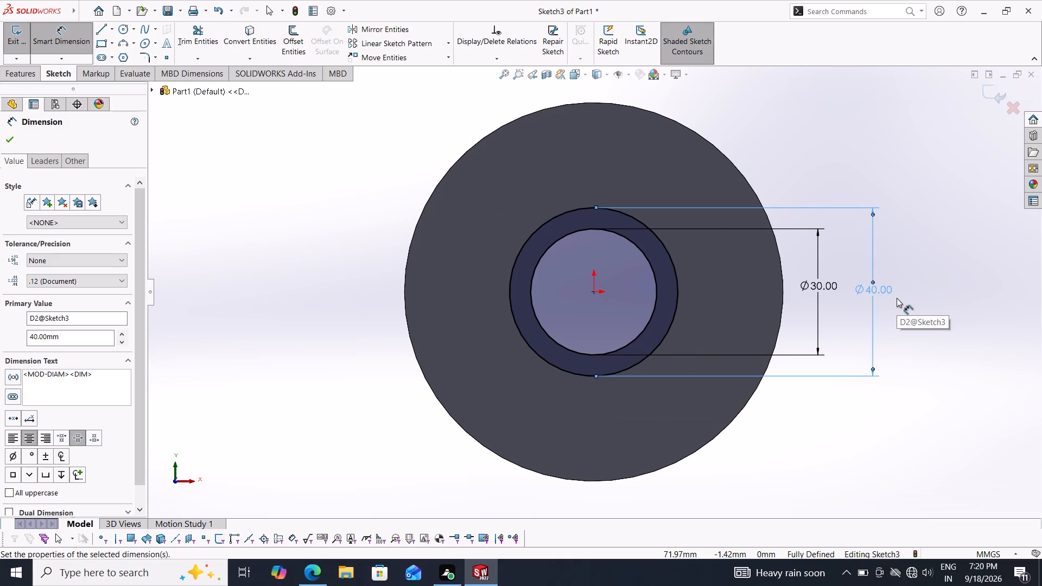
# Extrude the 30 mm and 40 mm ring profile 44.2 mm as a blind boss merged with the disc.
pyautogui.click(3, 75)
pyautogui.click(27, 34)
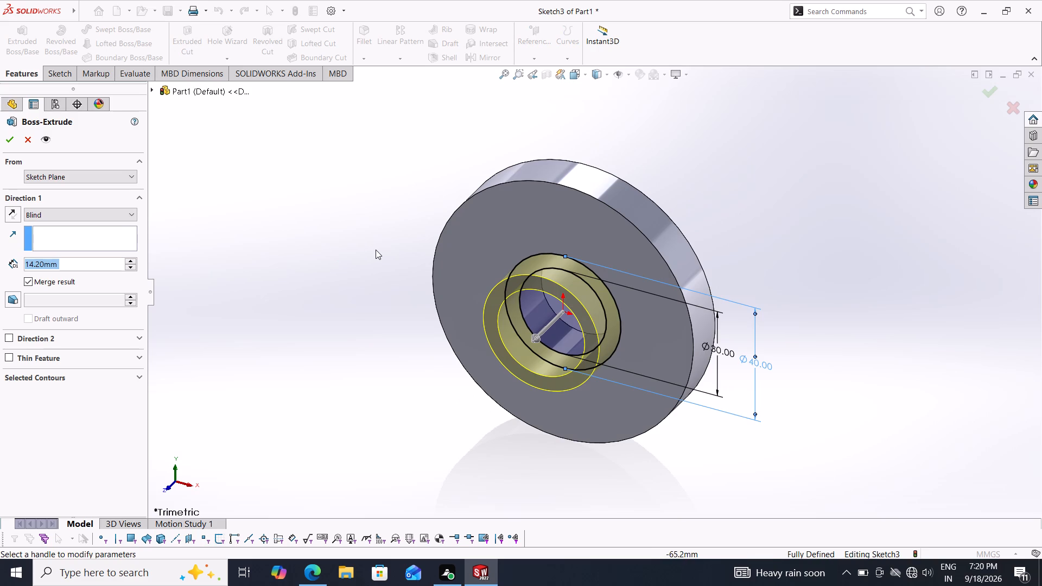
pyautogui.write('44.2')
pyautogui.press('Return')
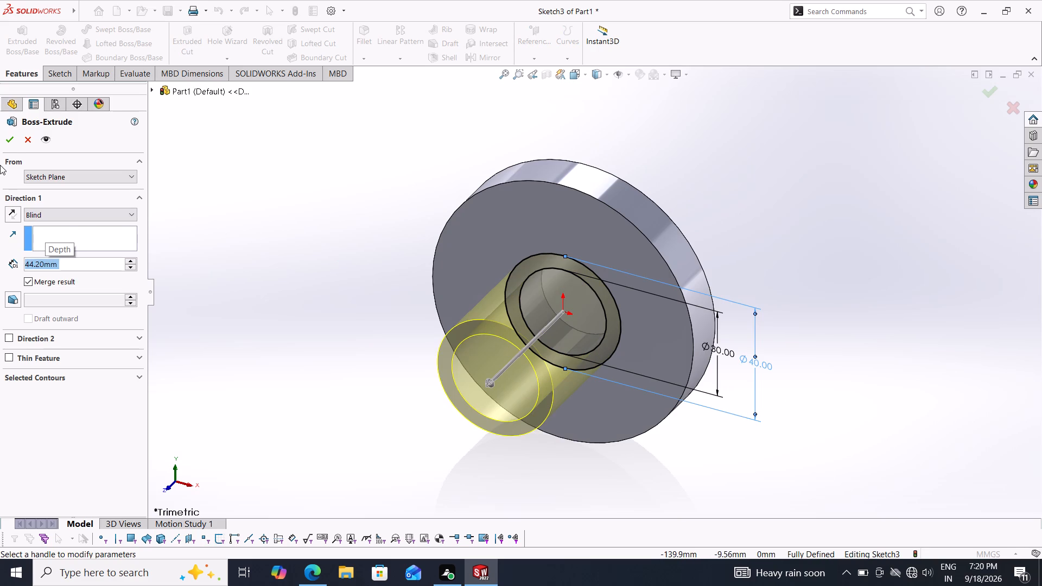
pyautogui.click(11, 140)
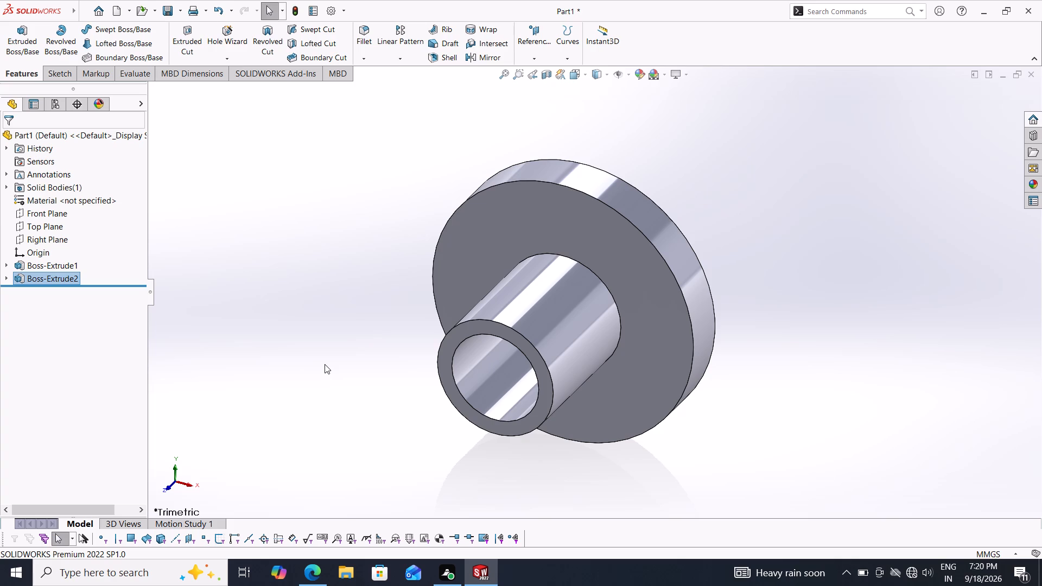
# Sketch two circles on the tube's free end face, centred at the origin, with radii of about 31.5 mm and 62.5 mm.
pyautogui.click(448, 346)
pyautogui.click(494, 317)
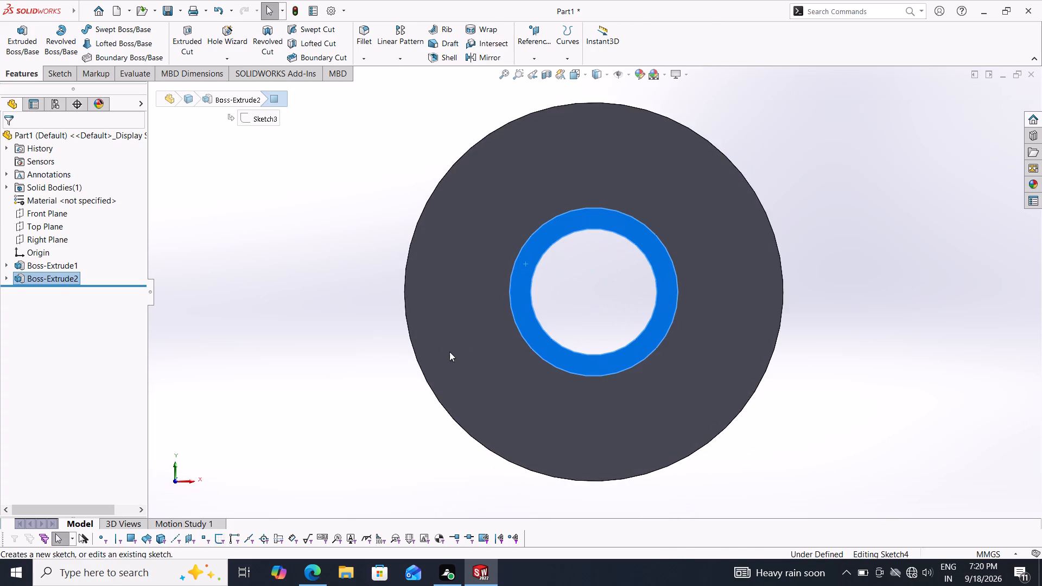
pyautogui.press('Escape')
pyautogui.press('Escape')
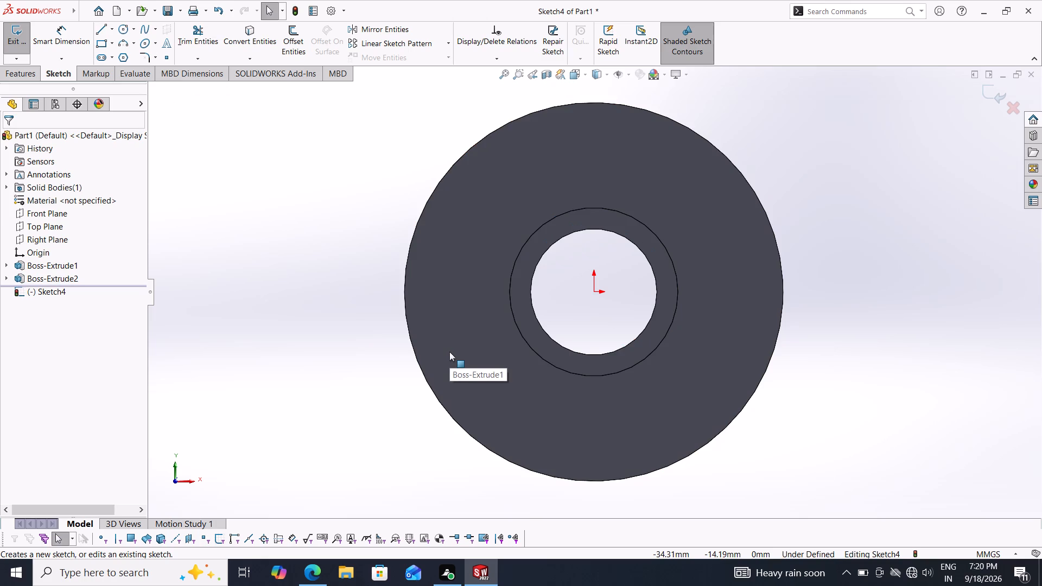
pyautogui.click(126, 31)
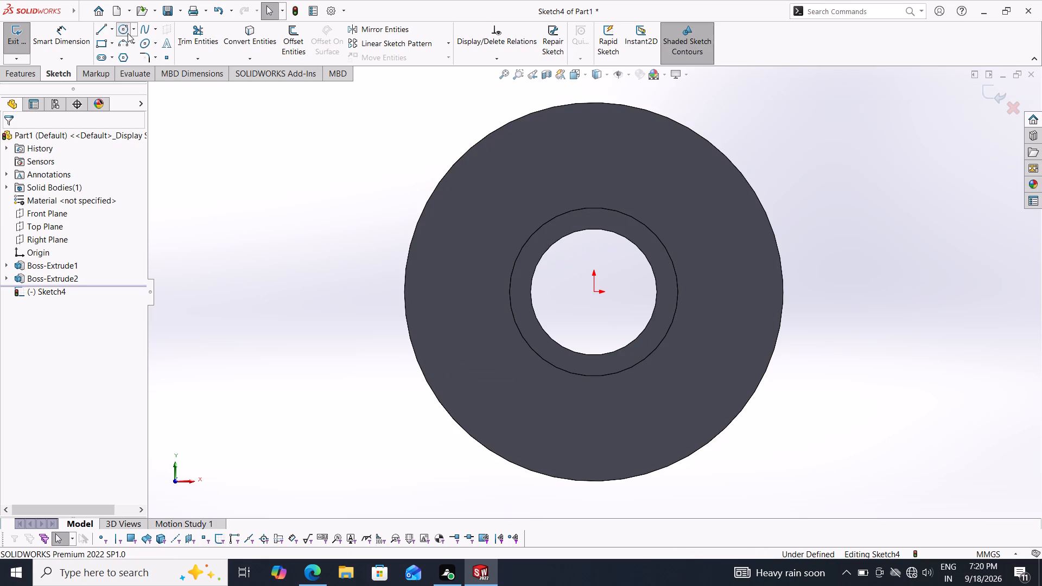
pyautogui.click(594, 291)
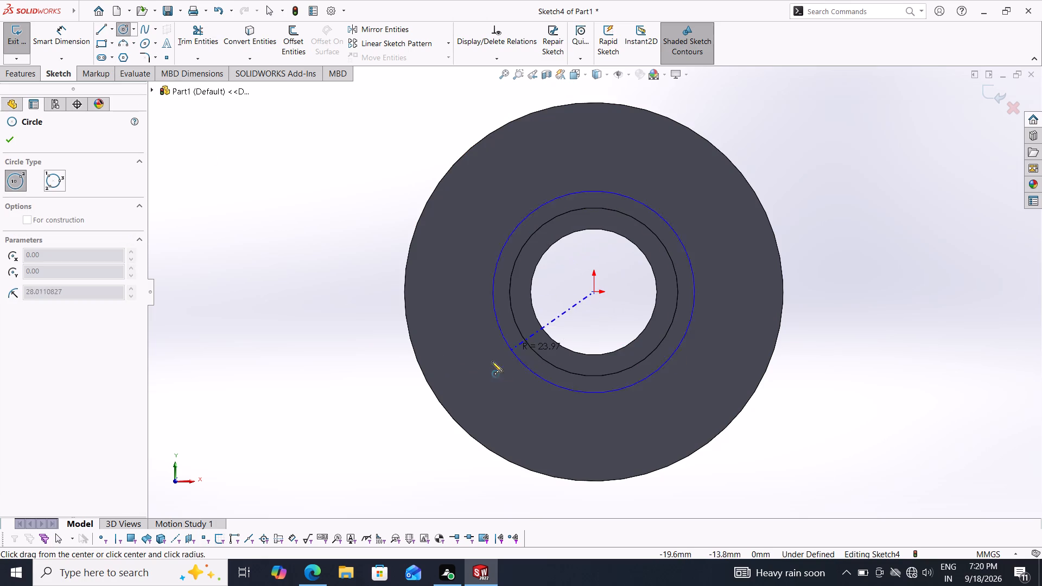
pyautogui.click(484, 366)
pyautogui.click(595, 294)
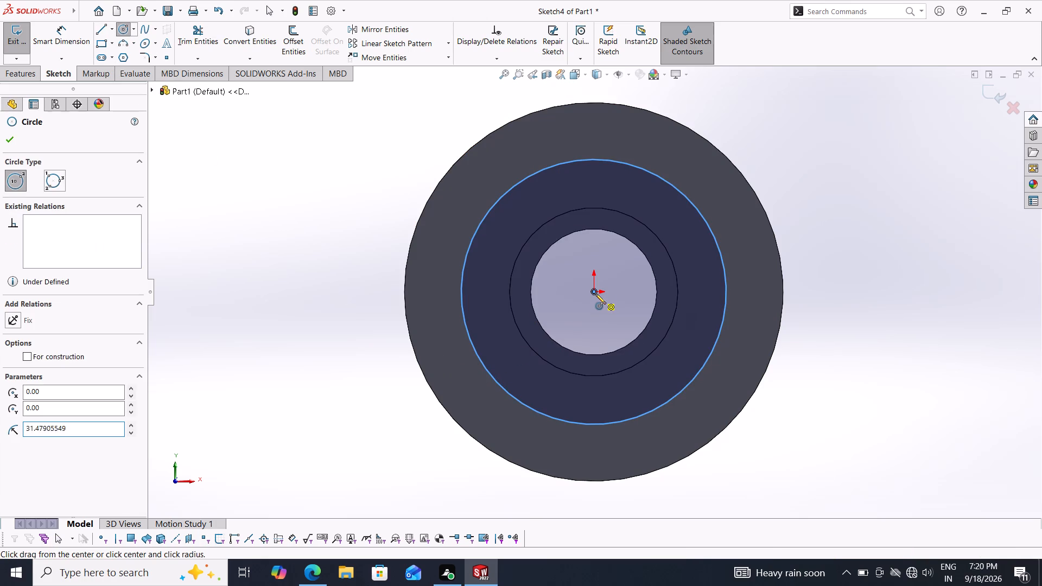
pyautogui.click(366, 424)
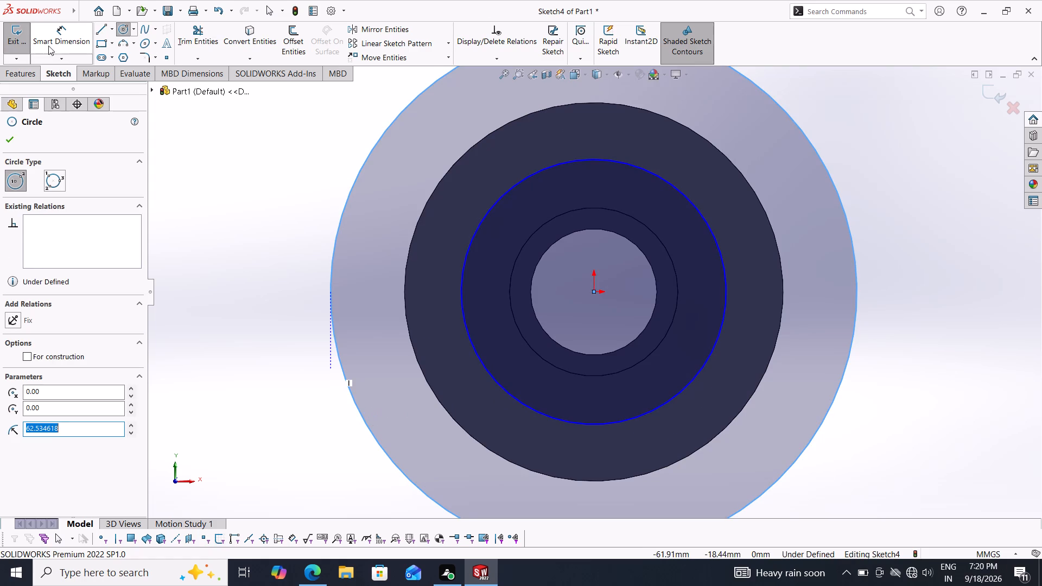
# Dimension the end-face sketch's inner circle to 30 mm diameter and its outer circle to 50 mm diameter.
pyautogui.click(69, 31)
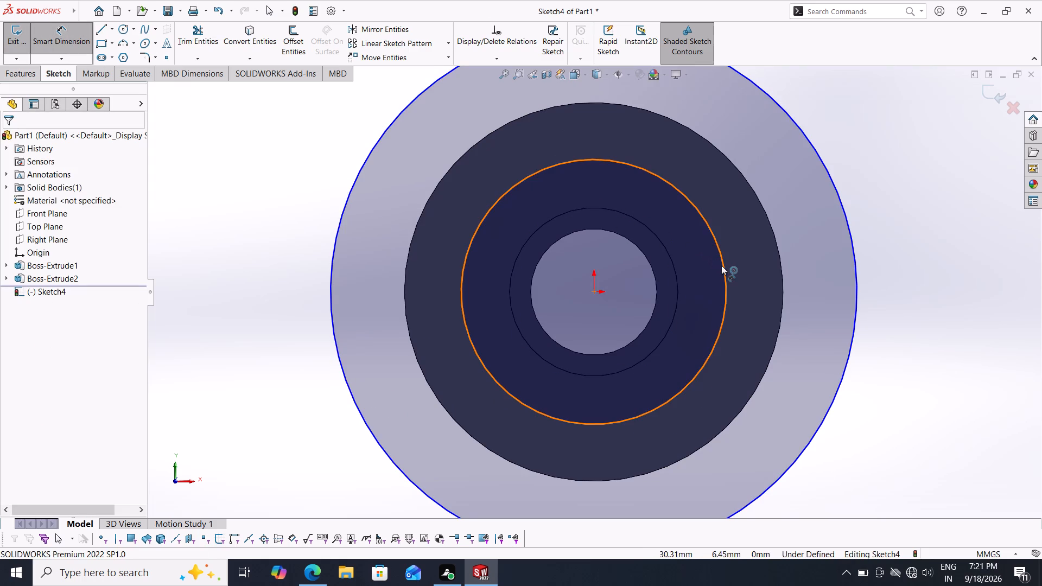
pyautogui.click(721, 265)
pyautogui.click(918, 265)
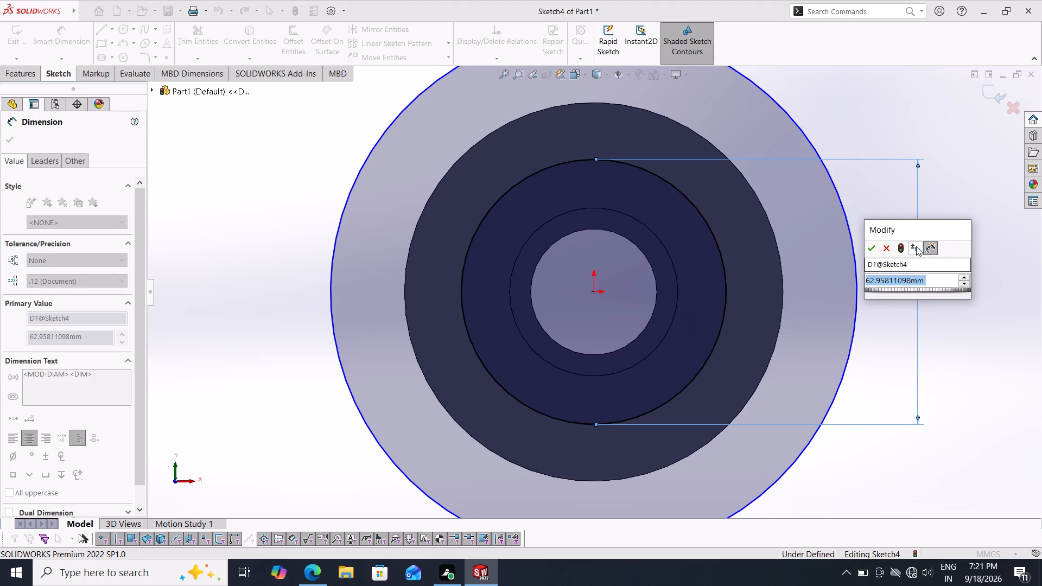
pyautogui.write('30')
pyautogui.press('Return')
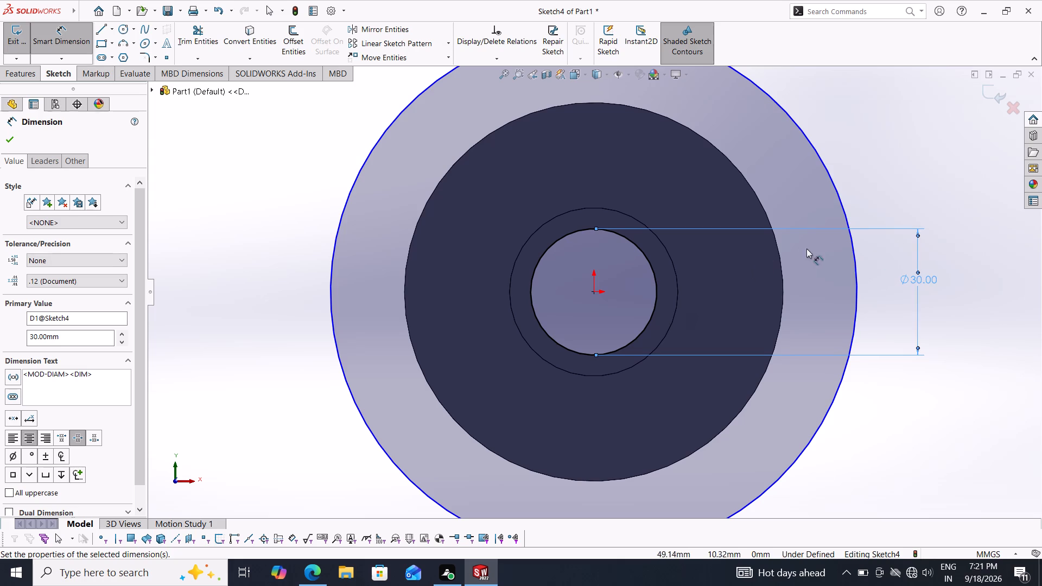
pyautogui.click(857, 261)
pyautogui.click(945, 258)
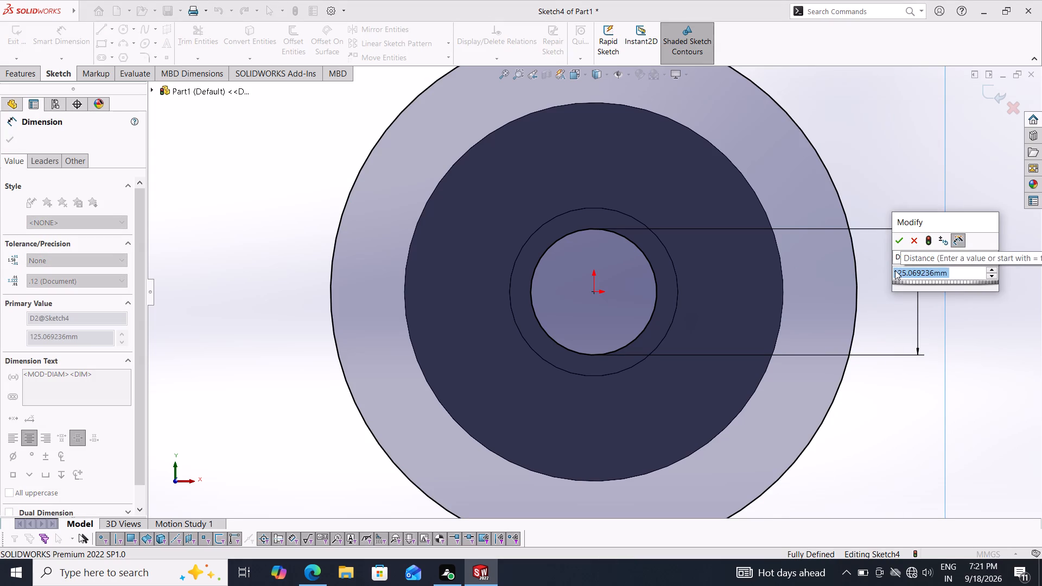
pyautogui.write('50')
pyautogui.press('Return')
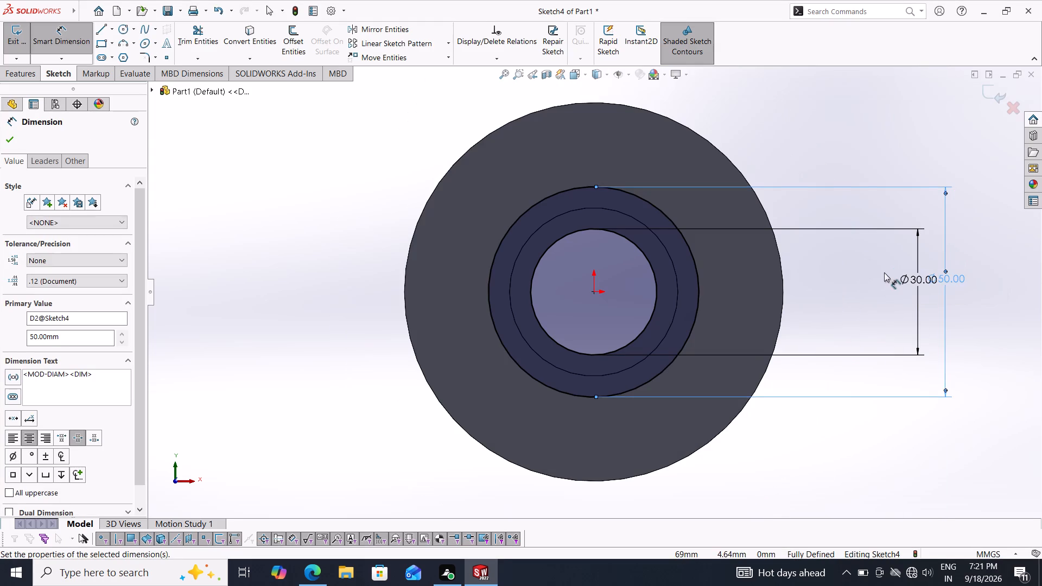
pyautogui.click(3, 139)
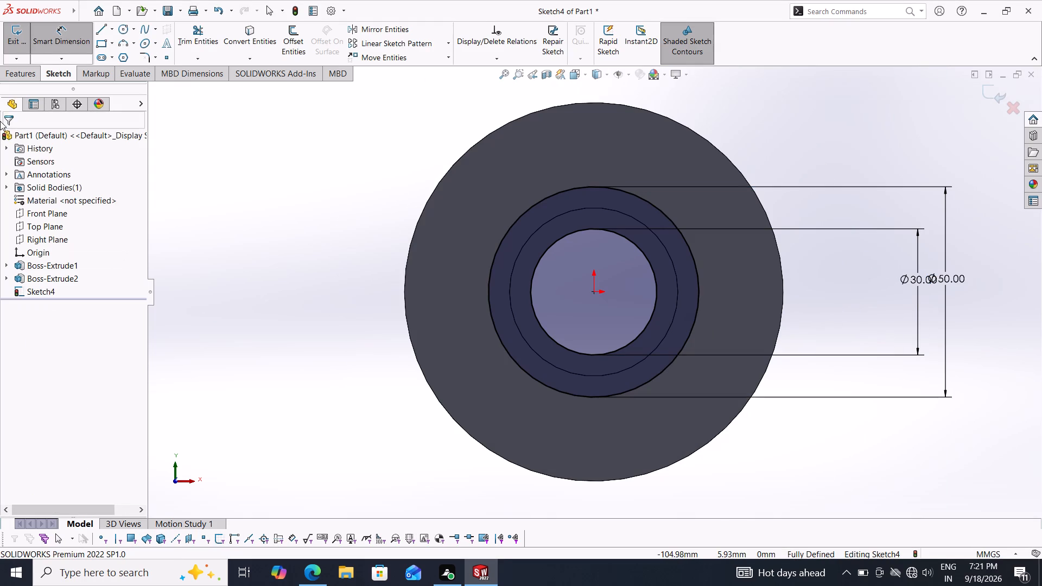
# Extrude the 30 mm and 50 mm ring profile 6 mm as a blind boss merged with the tube.
pyautogui.click(3, 71)
pyautogui.click(12, 34)
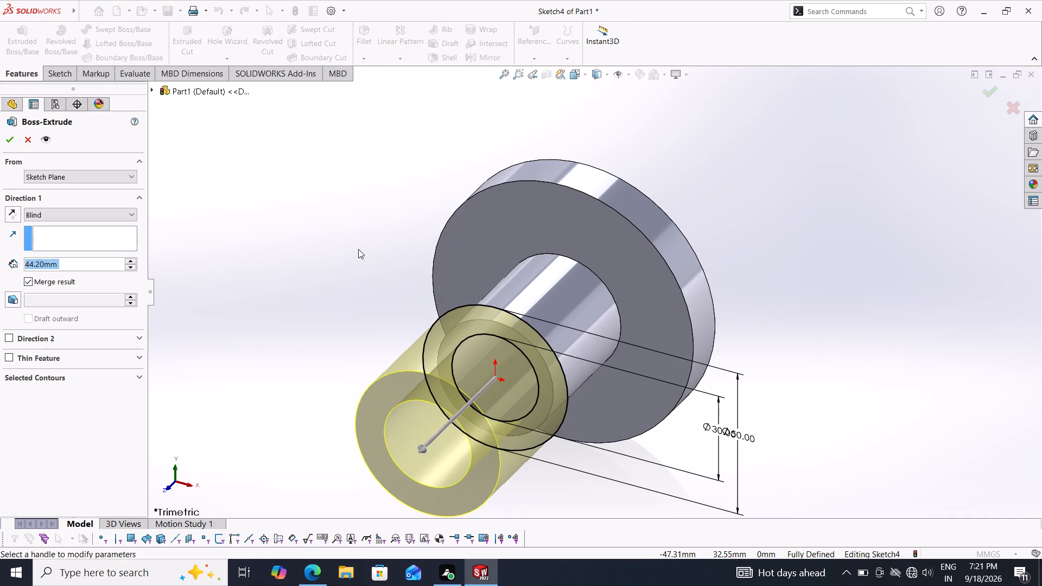
pyautogui.press('6')
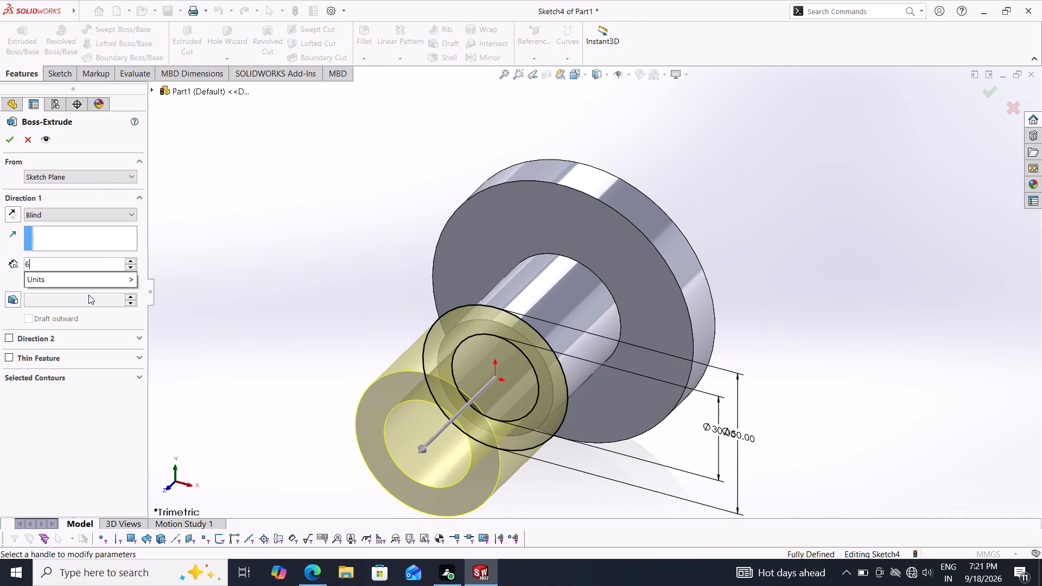
pyautogui.press('Return')
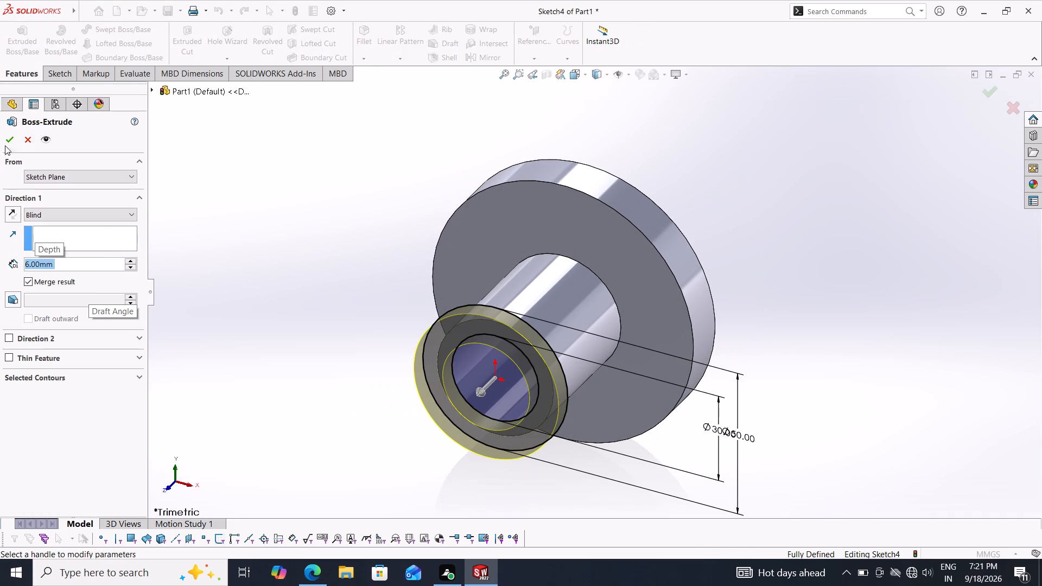
pyautogui.click(9, 136)
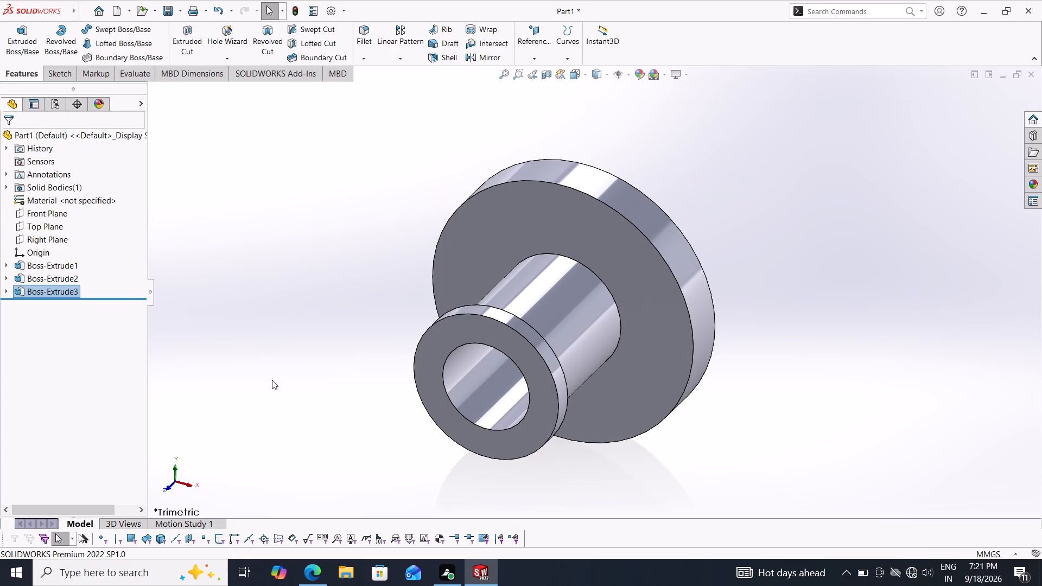
# Sketch two circles on the 50 mm collar's end face, centred at the origin, with radii of about 32.4 mm and 55.5 mm.
pyautogui.click(422, 374)
pyautogui.click(472, 339)
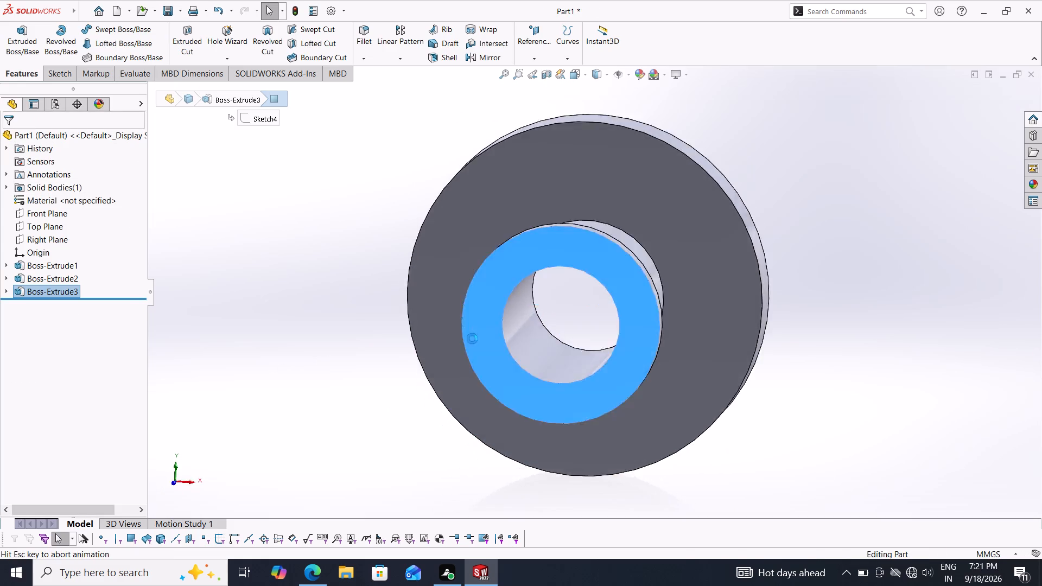
pyautogui.press('Escape')
pyautogui.press('Escape')
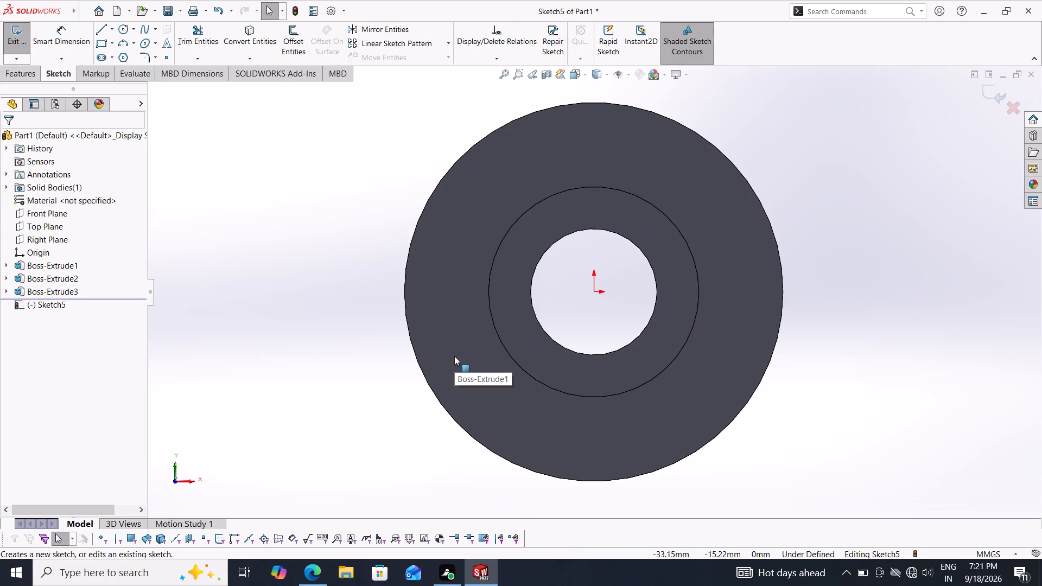
pyautogui.click(121, 31)
pyautogui.click(595, 294)
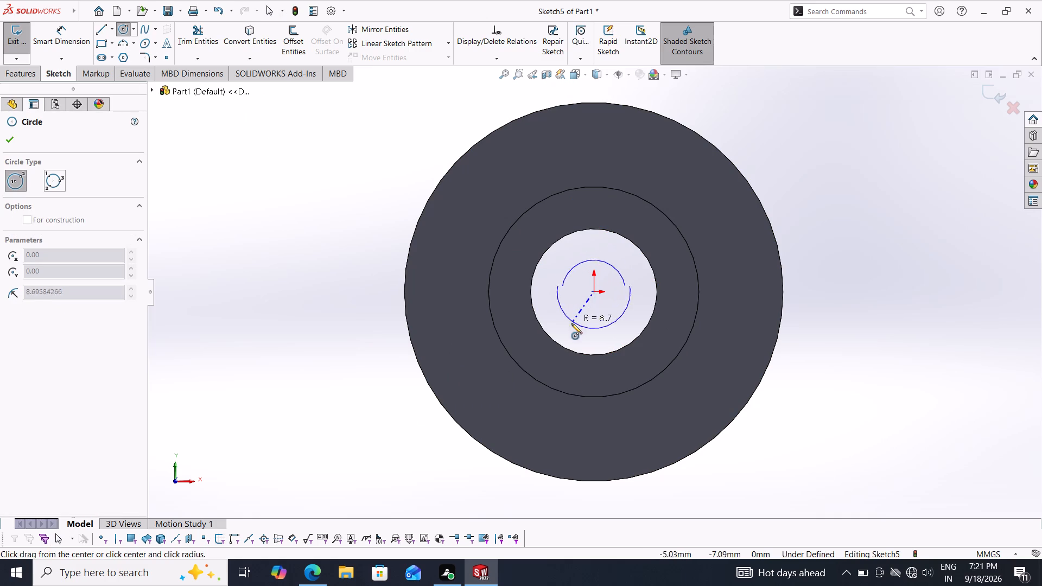
pyautogui.click(474, 358)
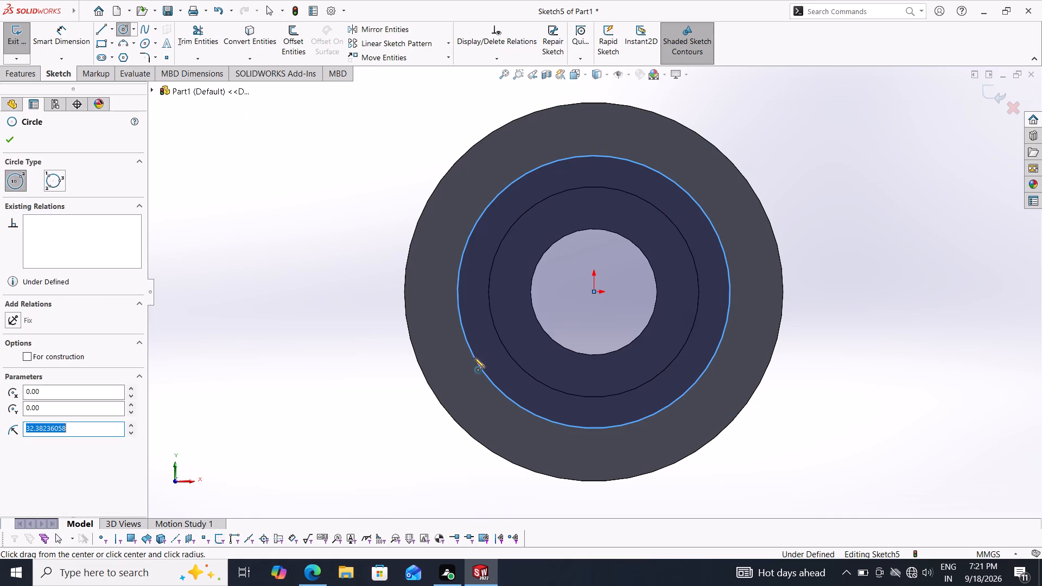
pyautogui.click(596, 292)
pyautogui.click(378, 380)
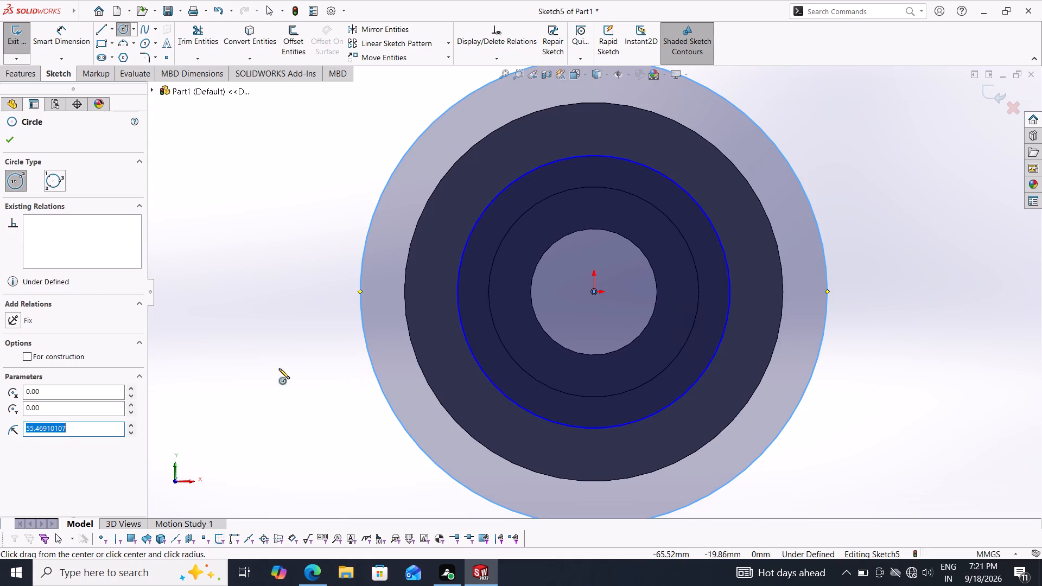
# Dimension the collar-face sketch's inner circle to 38 mm diameter and its outer circle to 50 mm diameter.
pyautogui.click(81, 29)
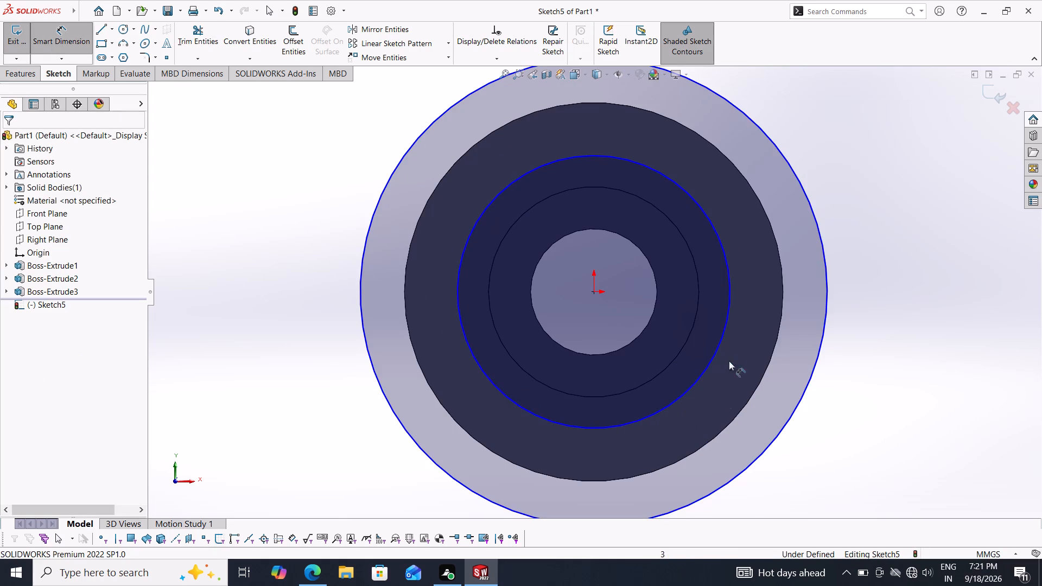
pyautogui.click(725, 325)
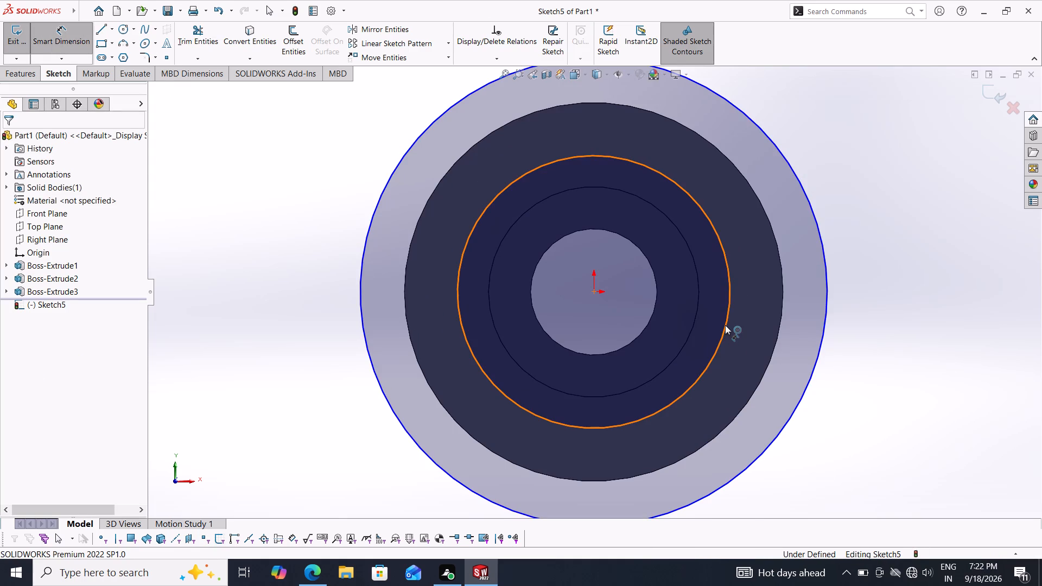
pyautogui.click(886, 297)
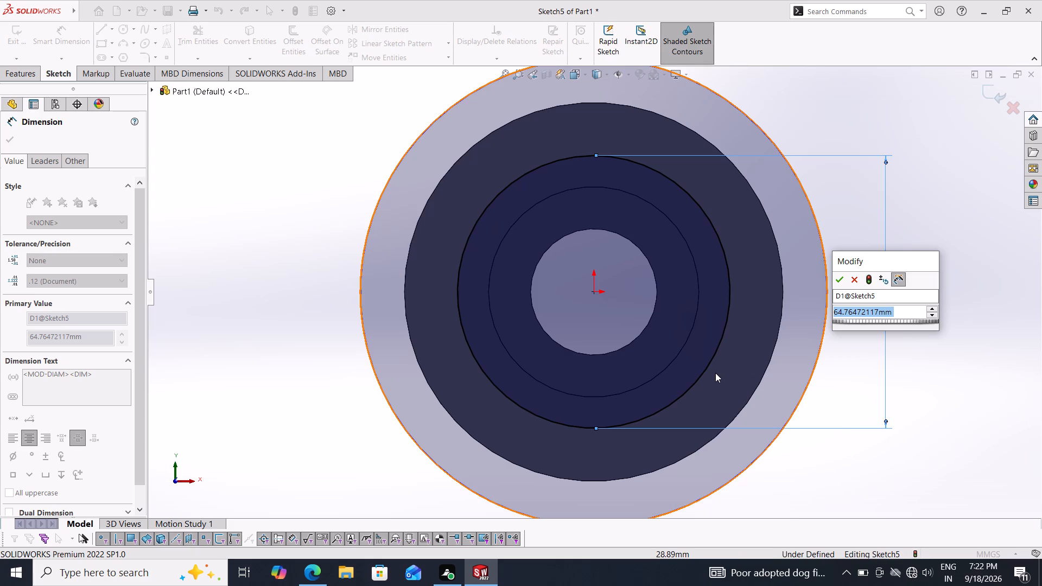
pyautogui.write('38')
pyautogui.press('Return')
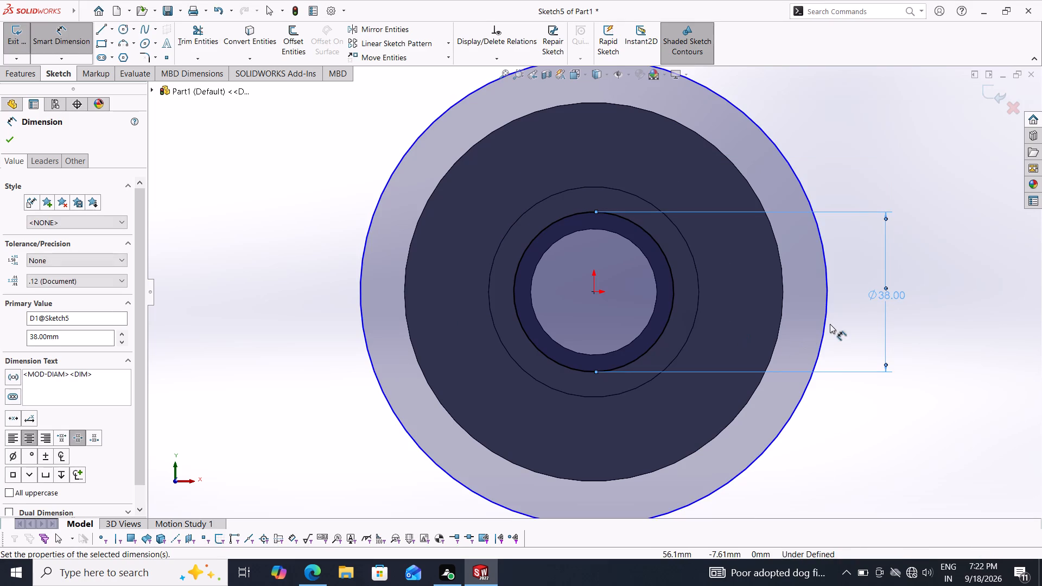
pyautogui.click(827, 317)
pyautogui.click(928, 291)
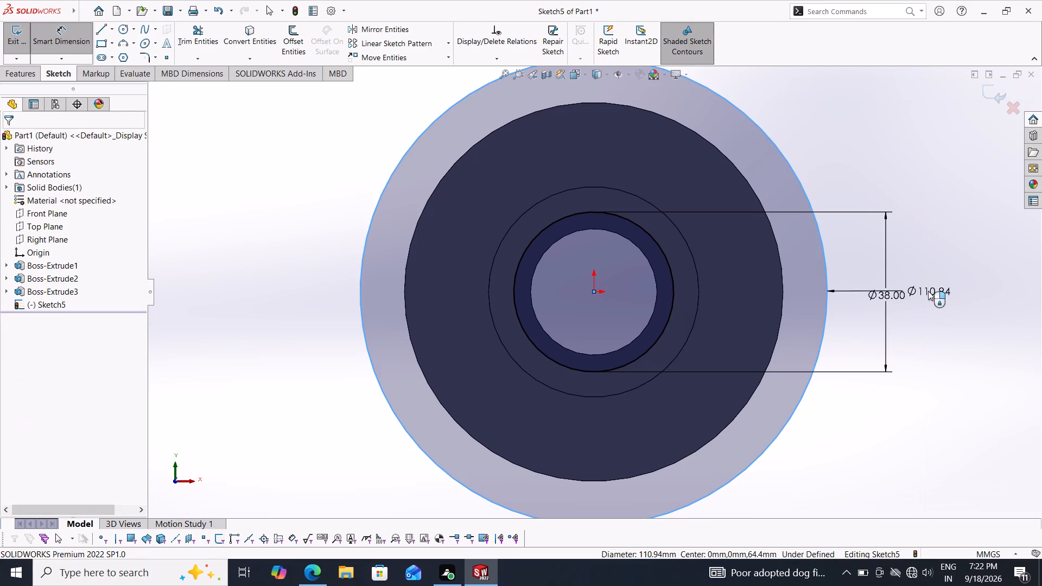
pyautogui.write('50')
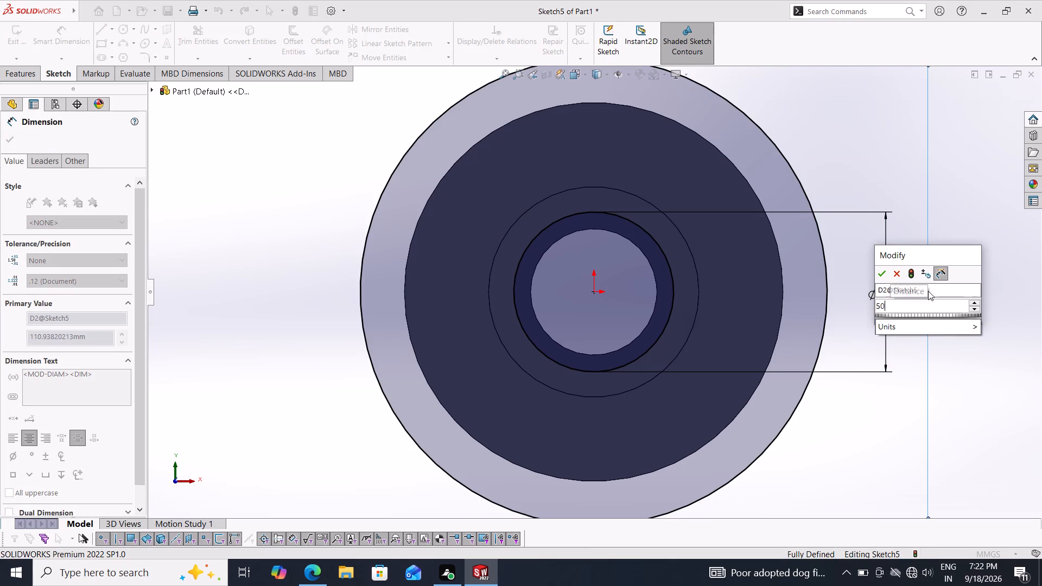
pyautogui.press('Return')
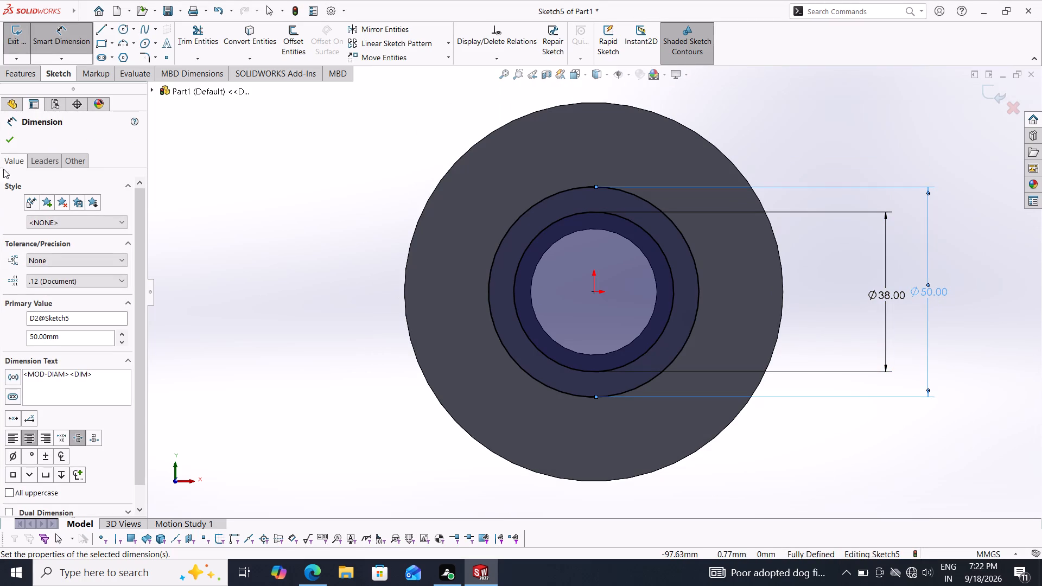
pyautogui.click(5, 133)
# Extrude the 38 mm and 50 mm ring profile 24 mm as a blind boss merged with the collar.
pyautogui.click(11, 69)
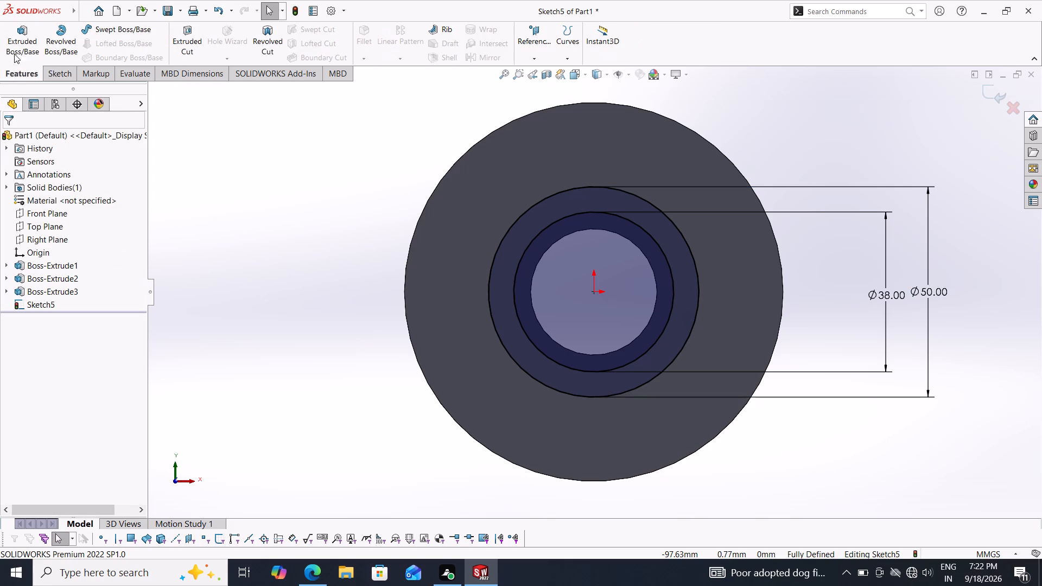
pyautogui.click(23, 35)
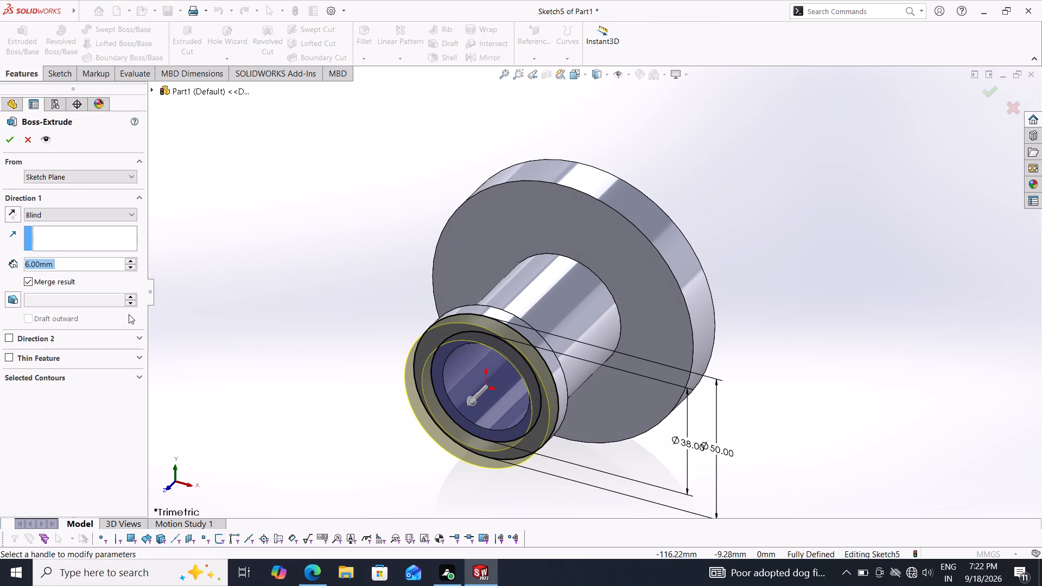
pyautogui.write('24')
pyautogui.press('Return')
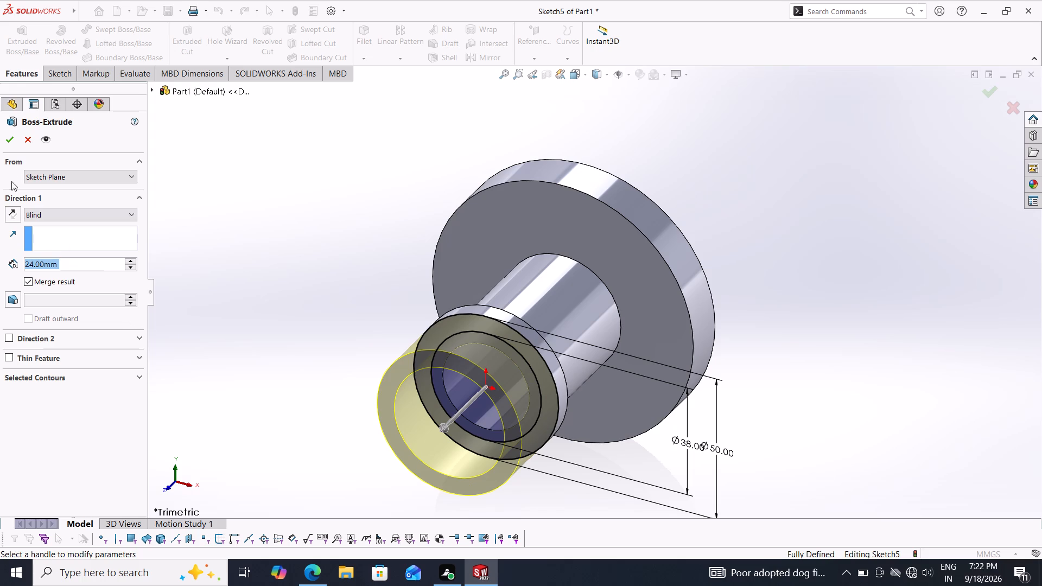
pyautogui.click(7, 139)
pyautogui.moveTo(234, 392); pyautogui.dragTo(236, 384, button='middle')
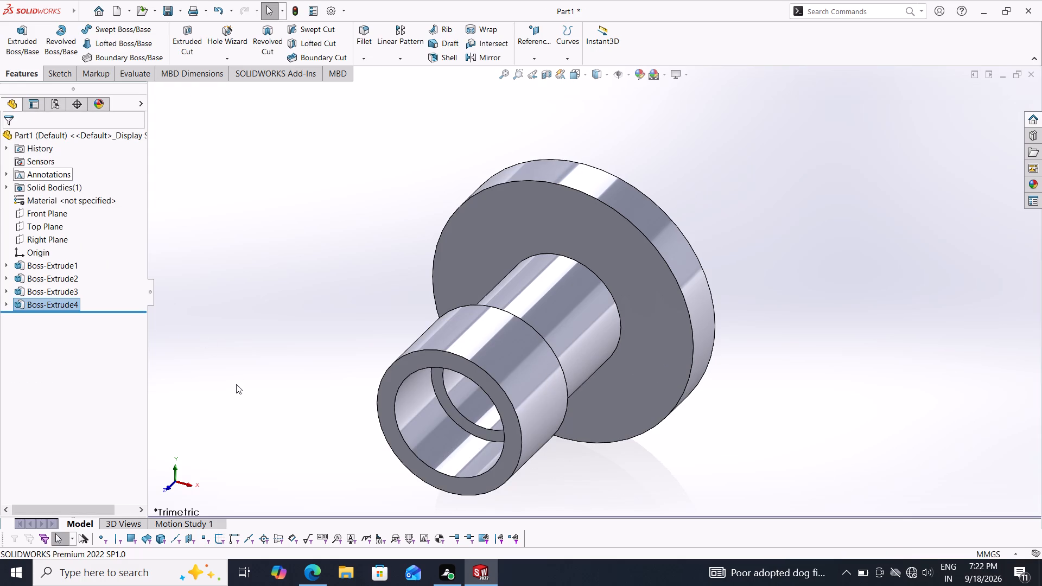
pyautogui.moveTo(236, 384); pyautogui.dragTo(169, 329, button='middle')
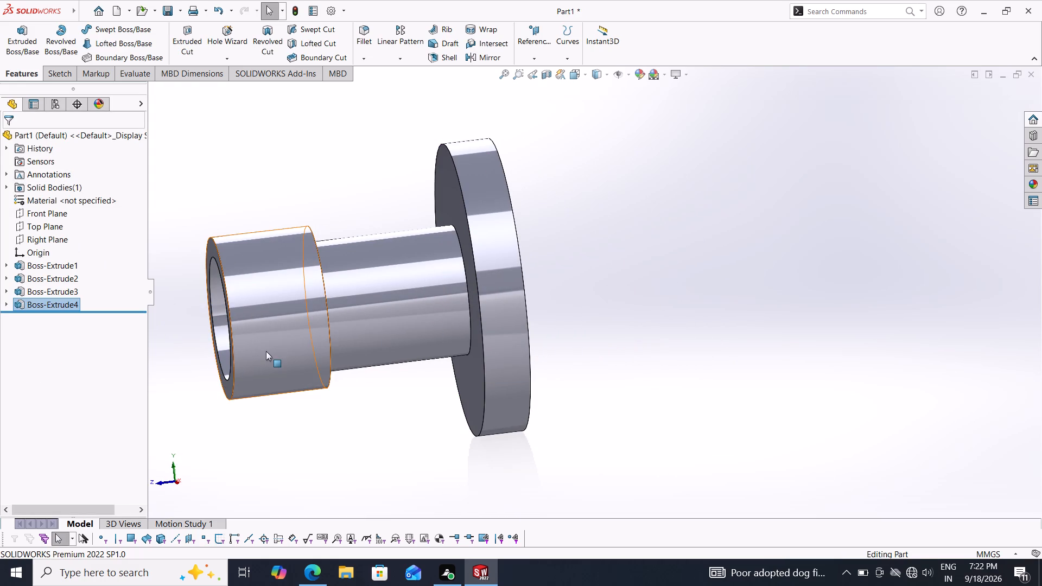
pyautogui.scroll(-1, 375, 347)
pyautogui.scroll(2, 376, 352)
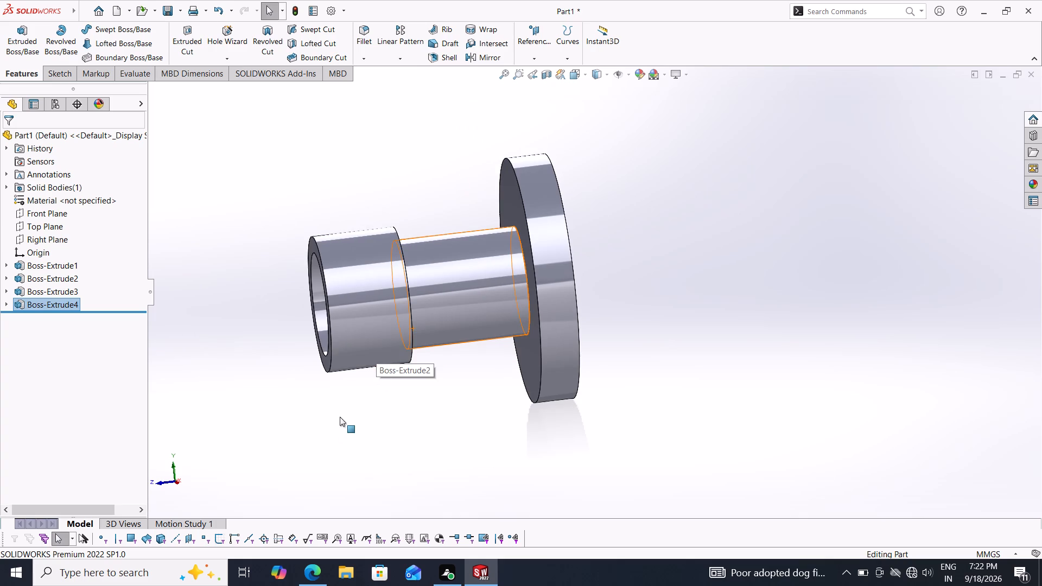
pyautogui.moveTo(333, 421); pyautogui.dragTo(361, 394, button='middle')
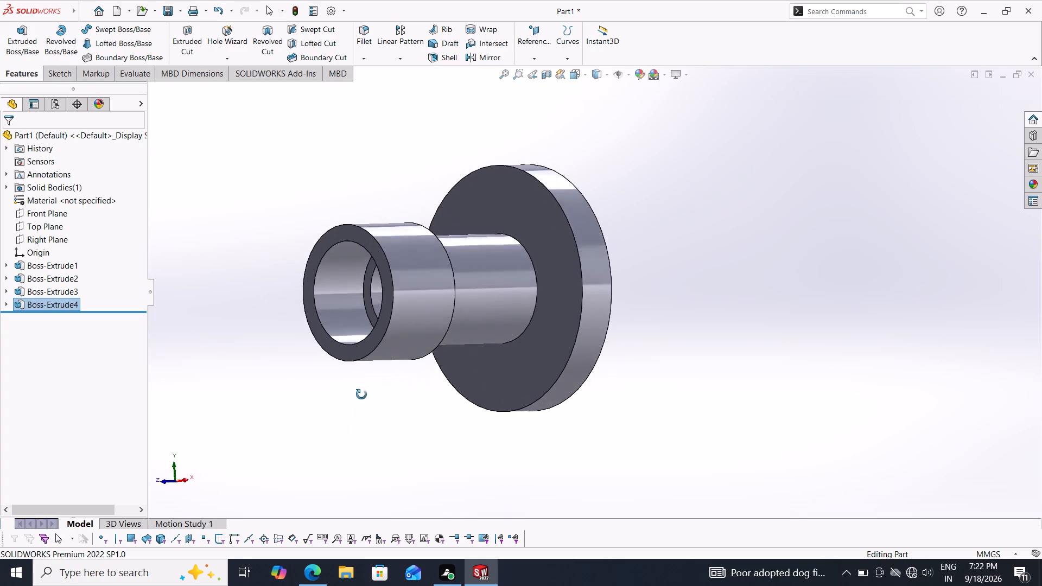
# Chamfer the bore edge on the disc's outer face with an asymmetric offset-face chamfer of 3 mm and 3.5 mm.
pyautogui.moveTo(361, 394); pyautogui.dragTo(348, 394, button='middle')
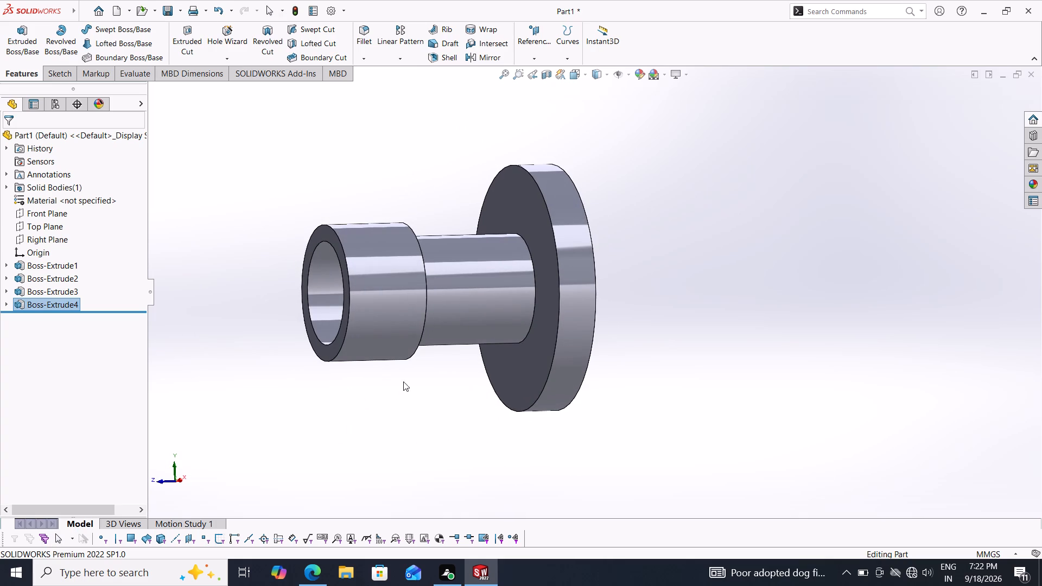
pyautogui.moveTo(415, 367); pyautogui.dragTo(470, 370, button='middle')
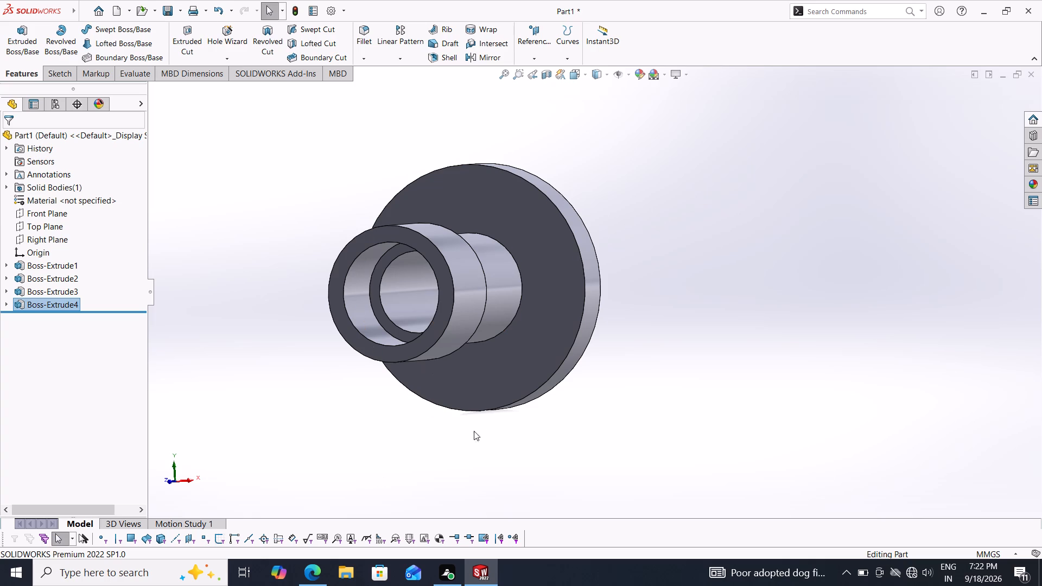
pyautogui.moveTo(511, 412); pyautogui.dragTo(336, 415, button='middle')
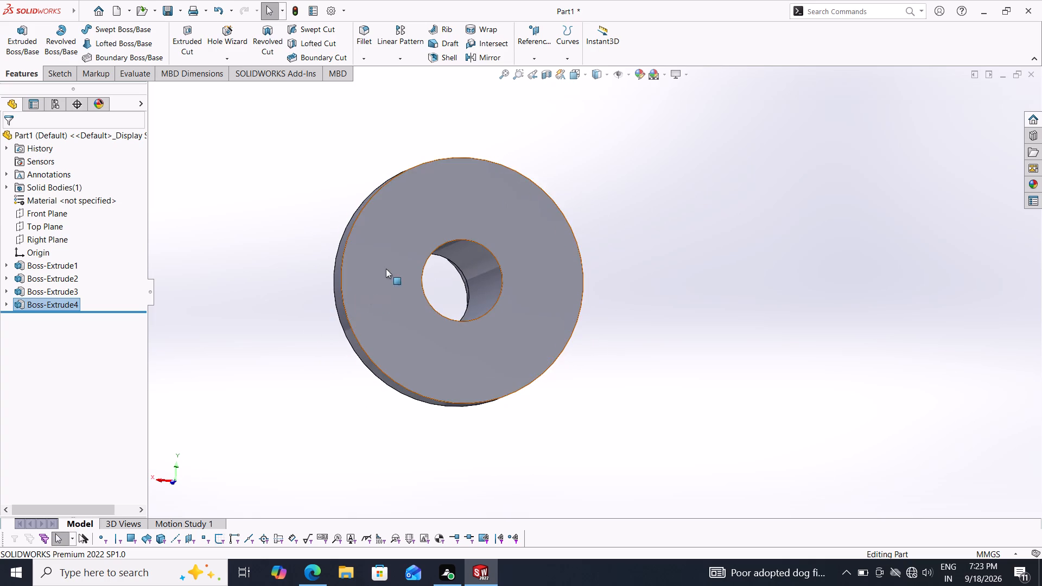
pyautogui.click(364, 63)
pyautogui.click(364, 85)
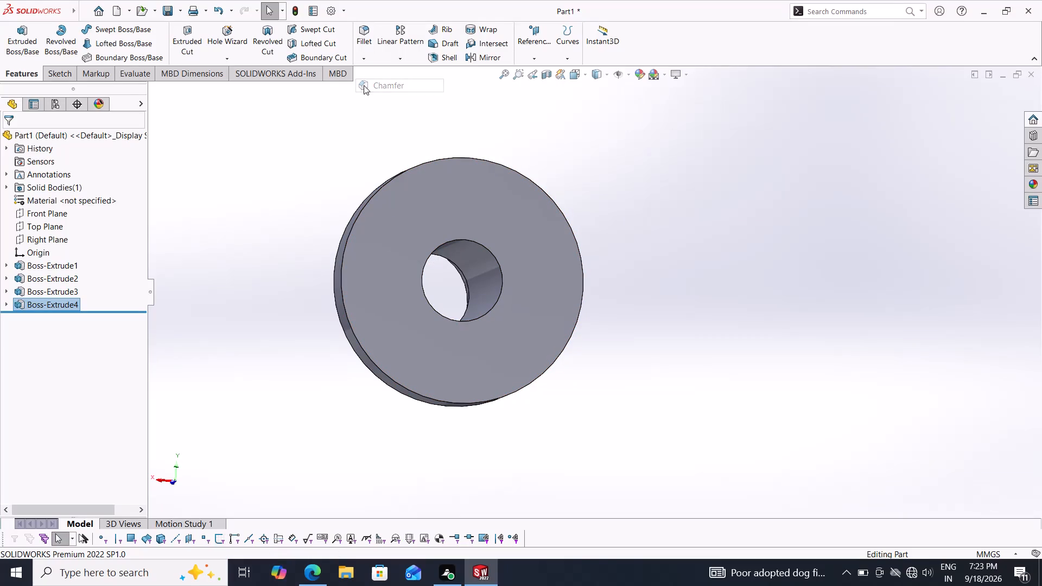
pyautogui.click(422, 273)
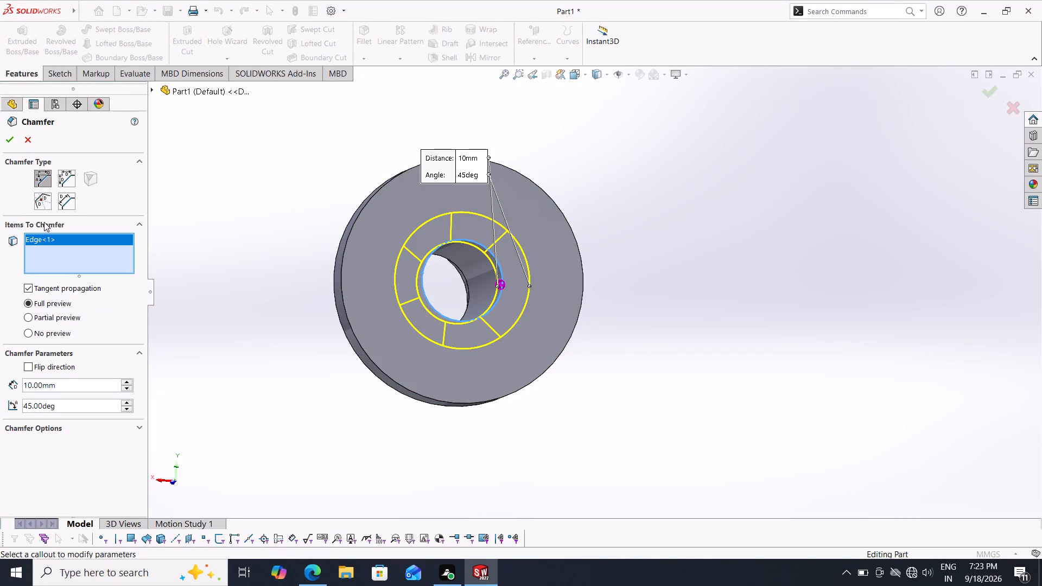
pyautogui.click(47, 201)
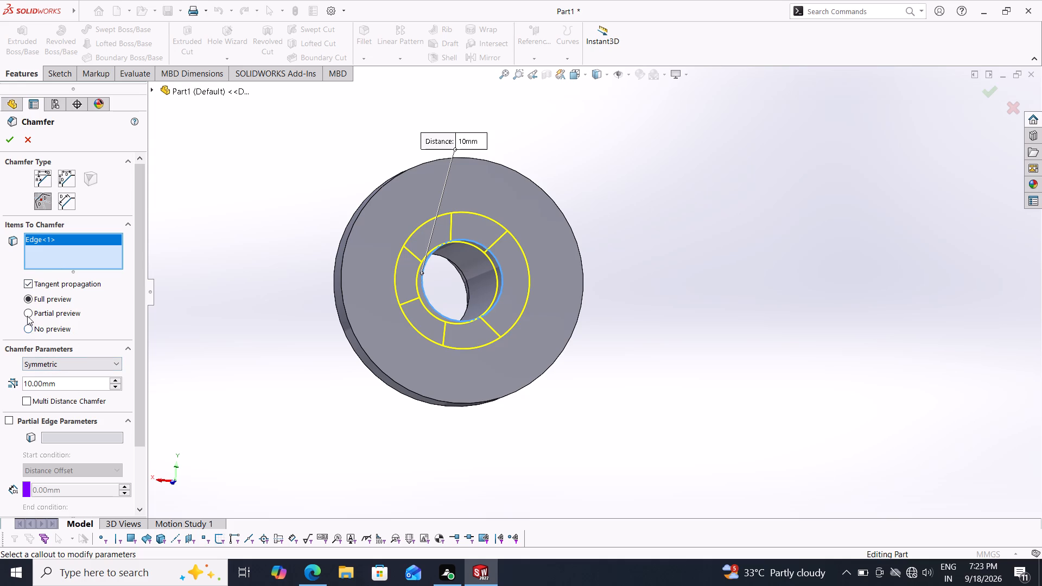
pyautogui.click(67, 365)
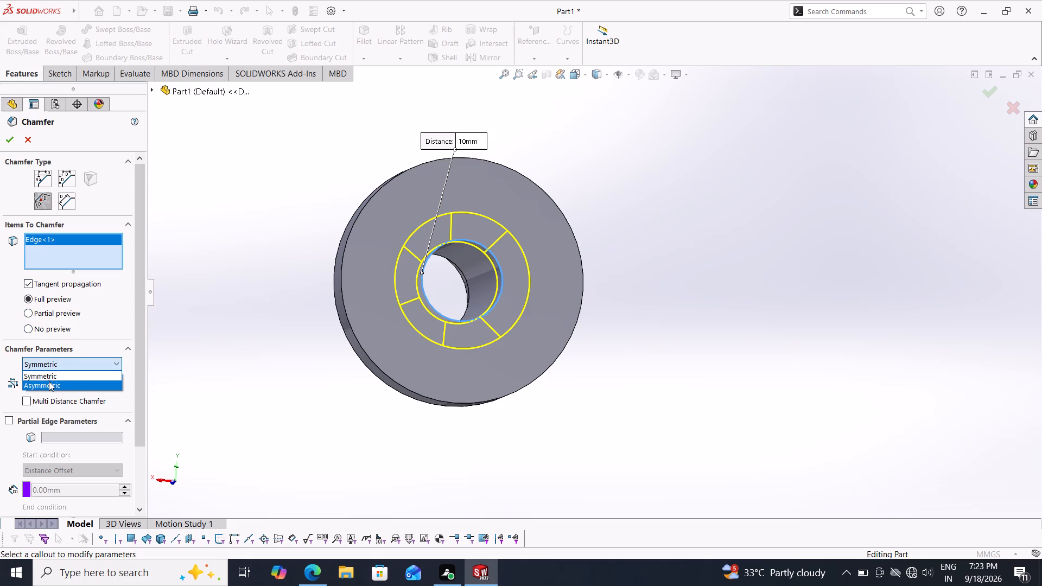
pyautogui.click(49, 381)
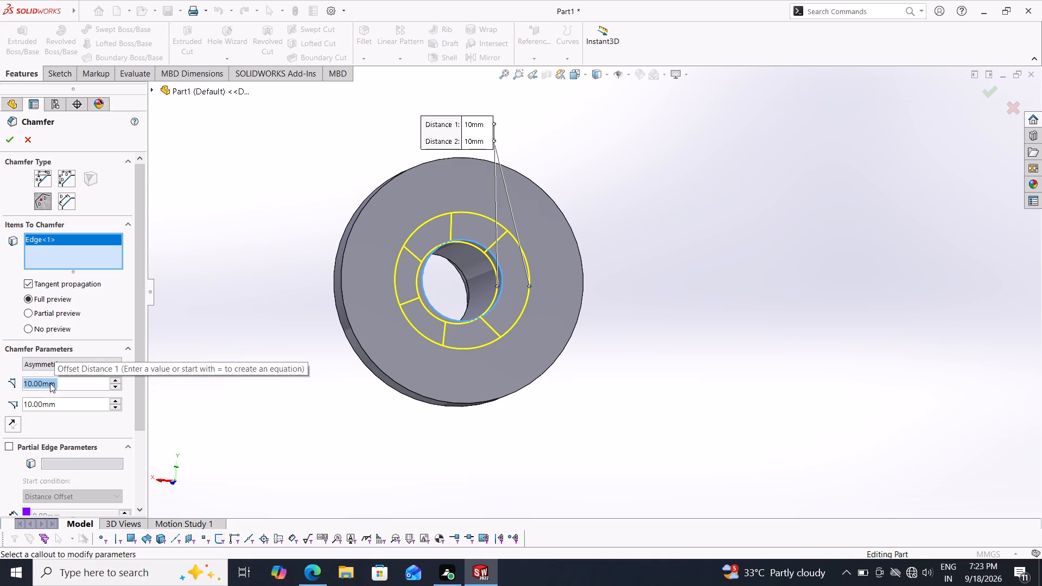
pyautogui.press('3')
pyautogui.press('Return')
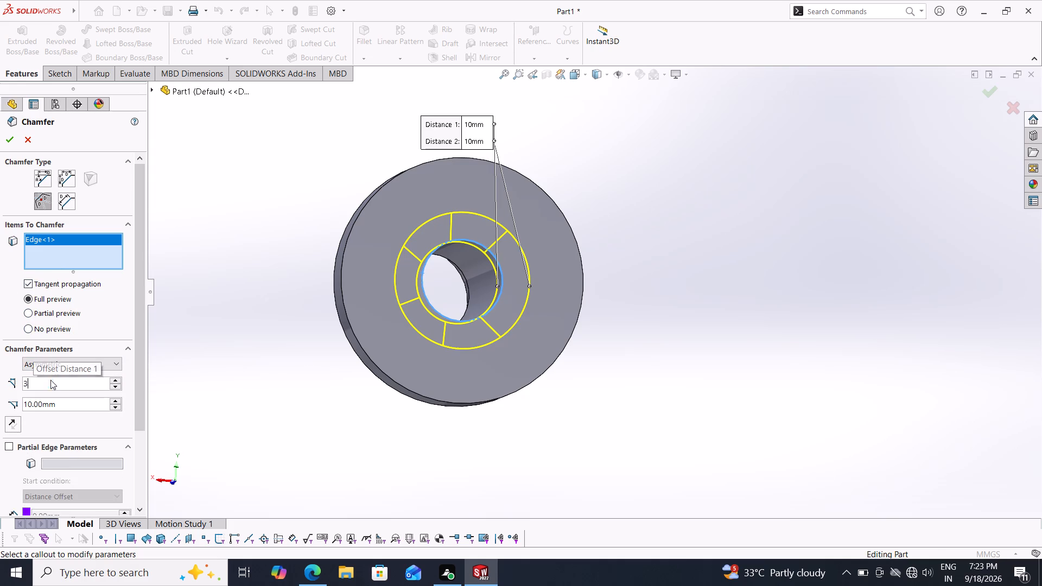
pyautogui.moveTo(61, 409); pyautogui.dragTo(0, 424)
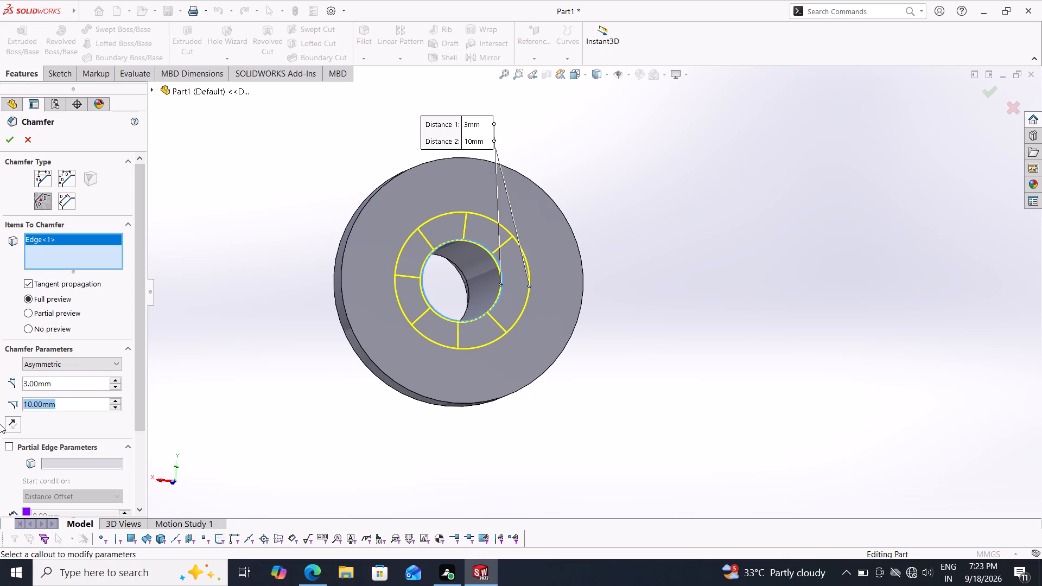
pyautogui.write('3.5')
pyautogui.press('Return')
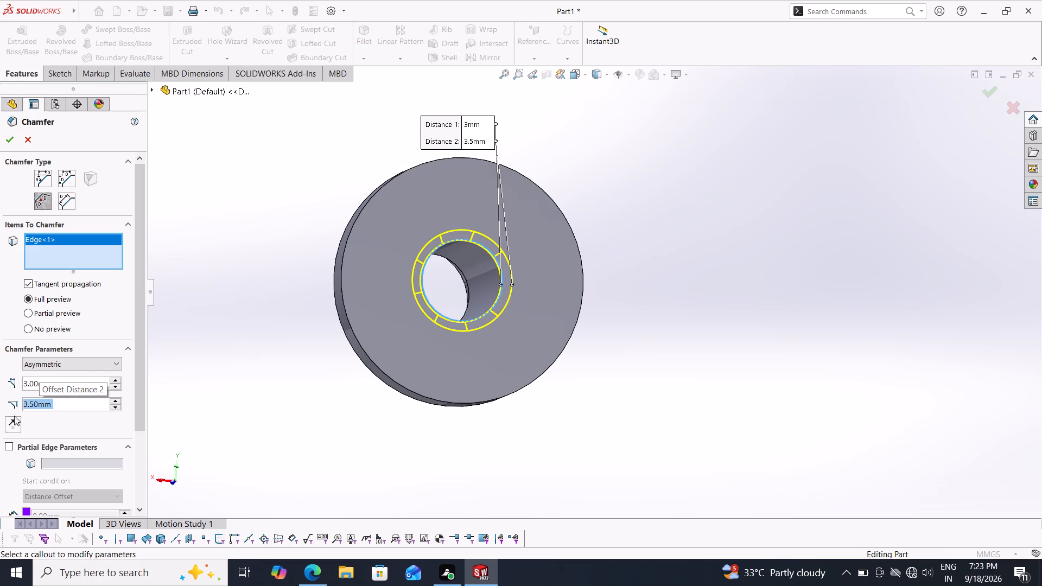
pyautogui.click(5, 141)
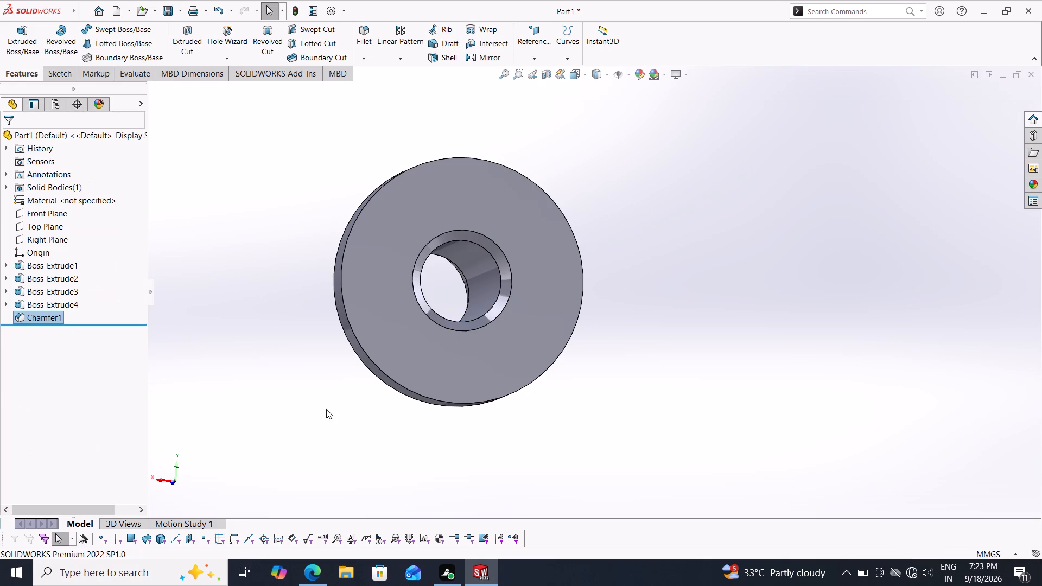
# Examine the hub from both ends, checking the chamfered bore, the disc flange and the stepped socket.
pyautogui.moveTo(326, 409); pyautogui.dragTo(395, 402, button='middle')
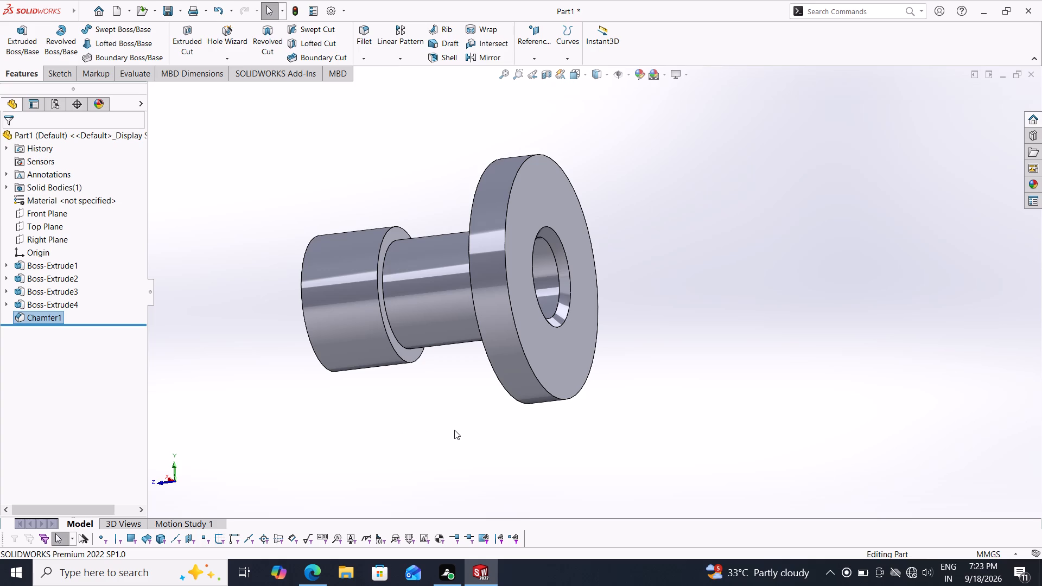
pyautogui.moveTo(379, 429); pyautogui.dragTo(421, 420, button='middle')
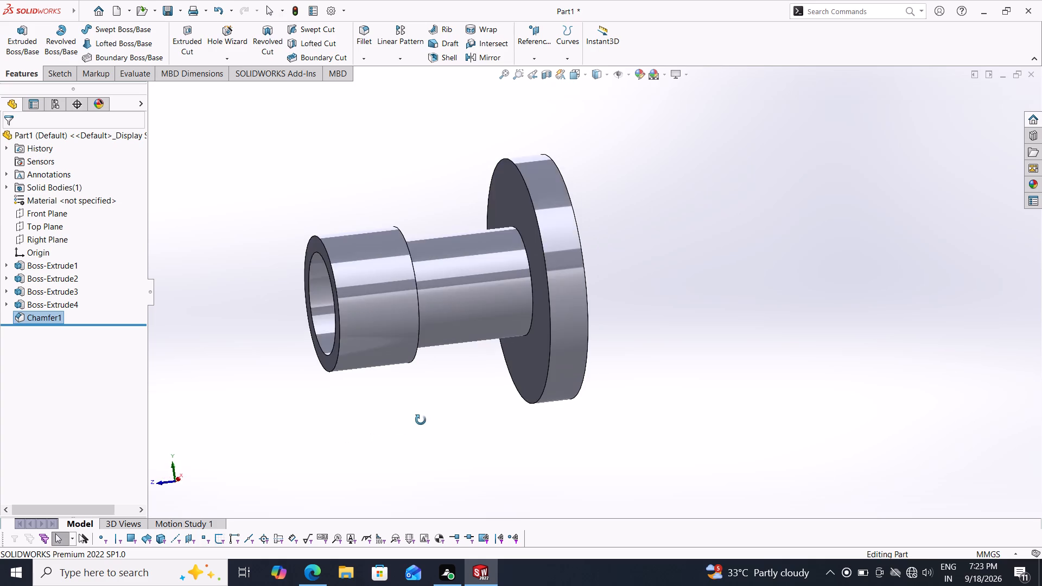
pyautogui.moveTo(421, 420); pyautogui.dragTo(376, 392, button='middle')
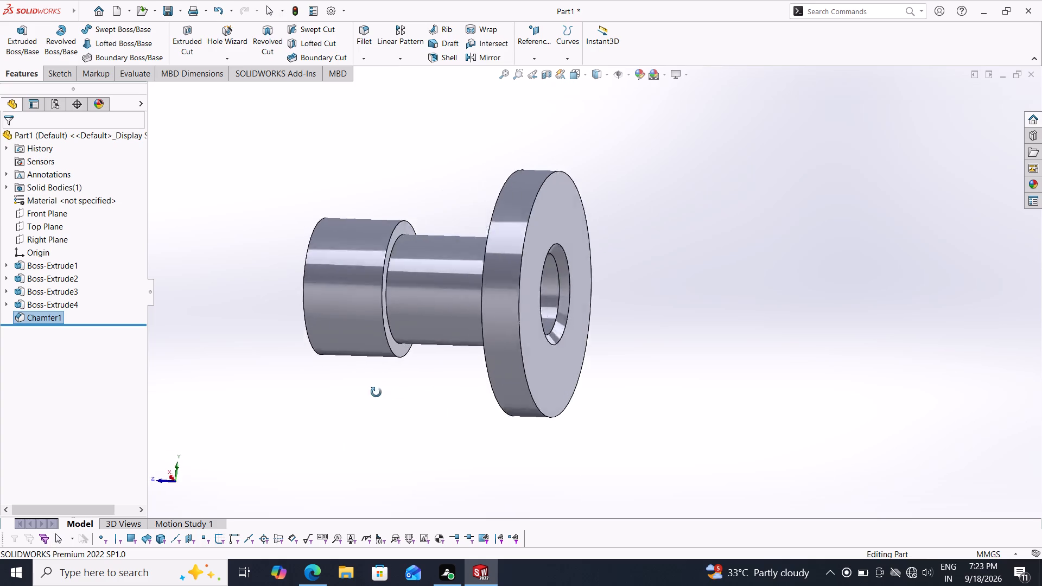
pyautogui.moveTo(376, 392); pyautogui.dragTo(351, 390, button='middle')
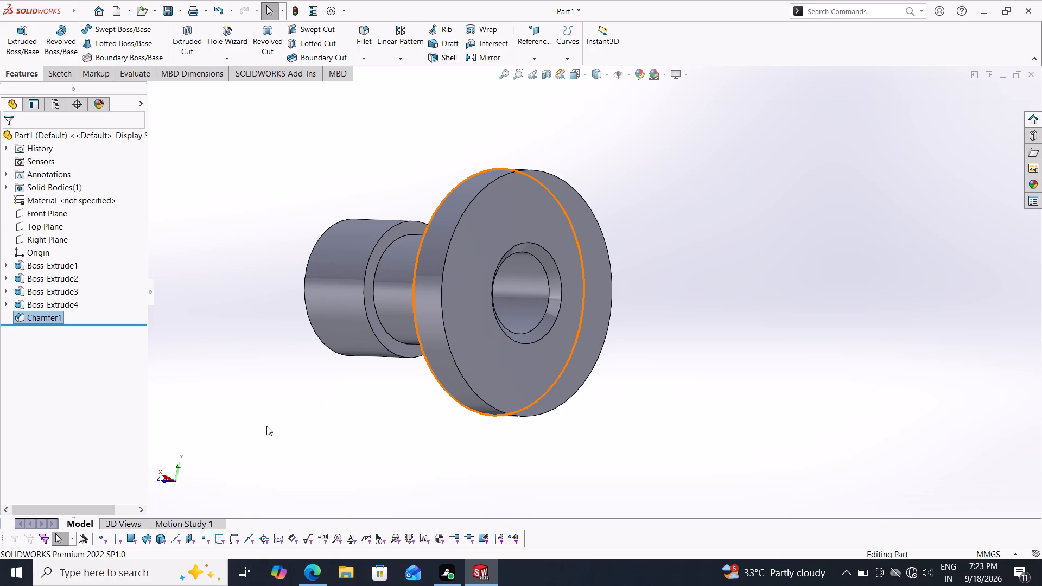
pyautogui.moveTo(295, 413); pyautogui.dragTo(297, 413, button='middle')
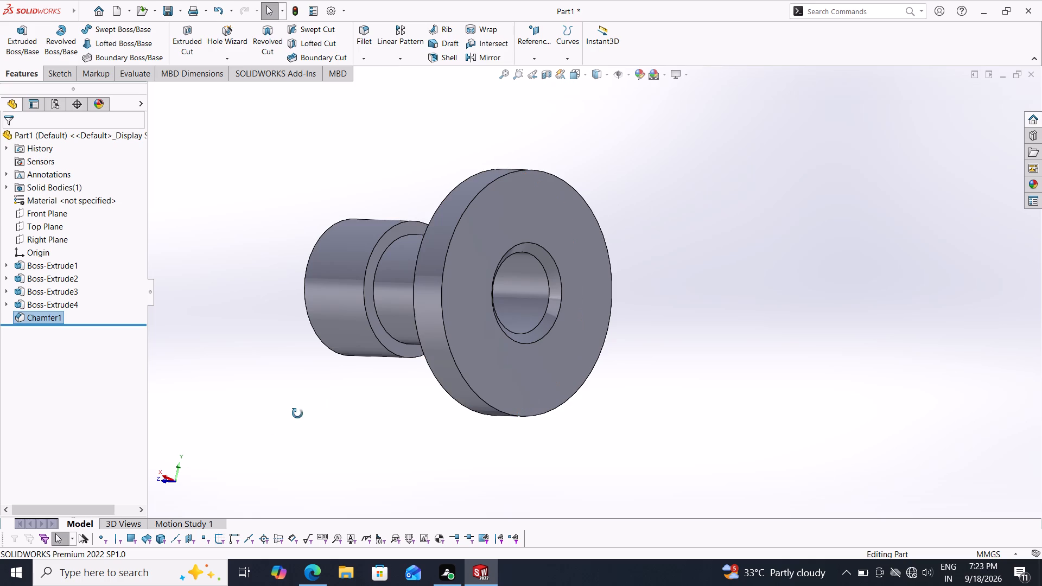
pyautogui.moveTo(297, 413); pyautogui.dragTo(344, 394, button='middle')
pyautogui.moveTo(328, 397); pyautogui.dragTo(443, 396, button='middle')
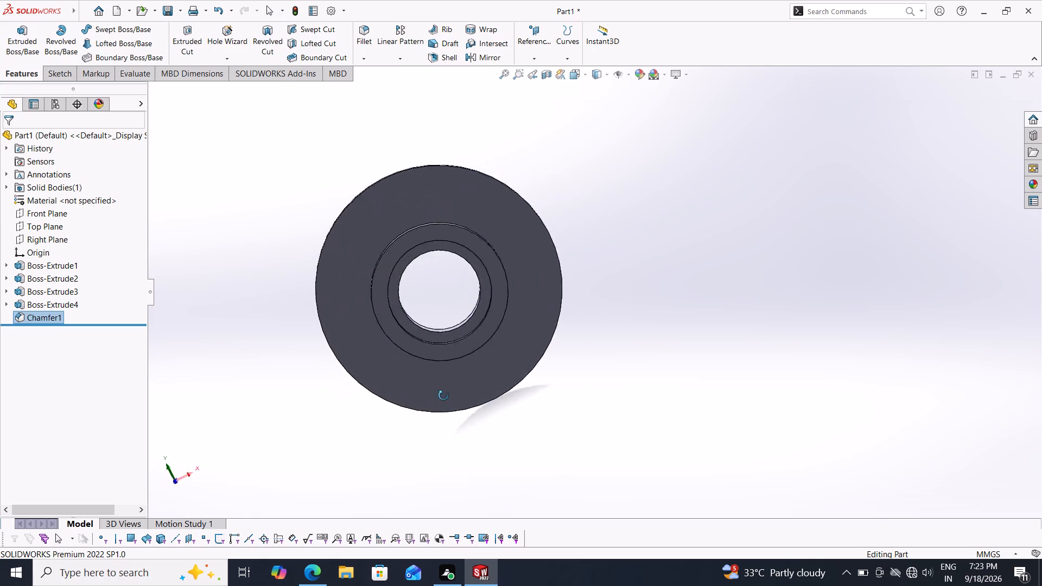
pyautogui.moveTo(443, 396); pyautogui.dragTo(350, 403, button='middle')
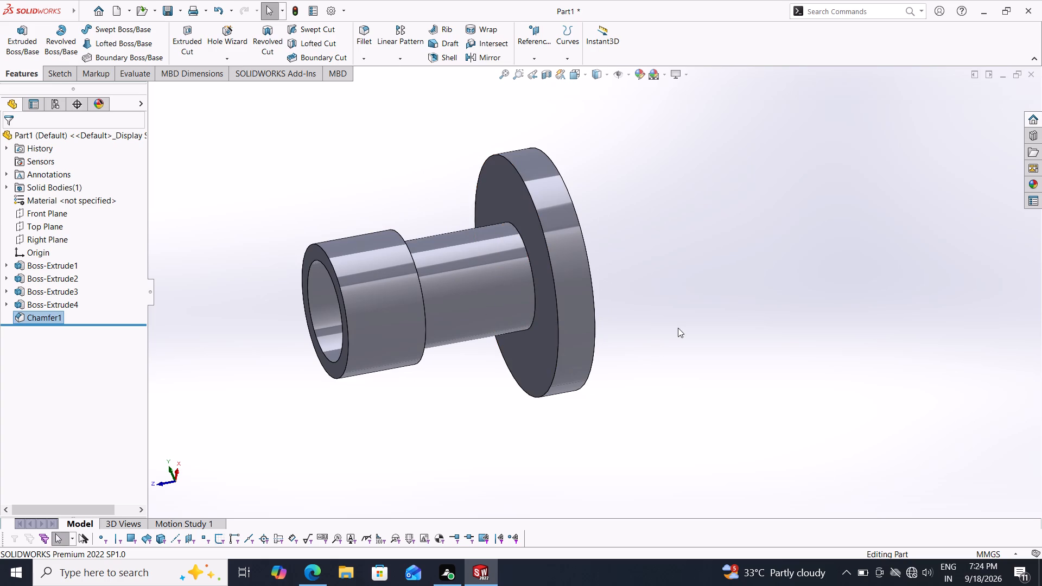
pyautogui.moveTo(678, 328); pyautogui.dragTo(716, 330, button='middle')
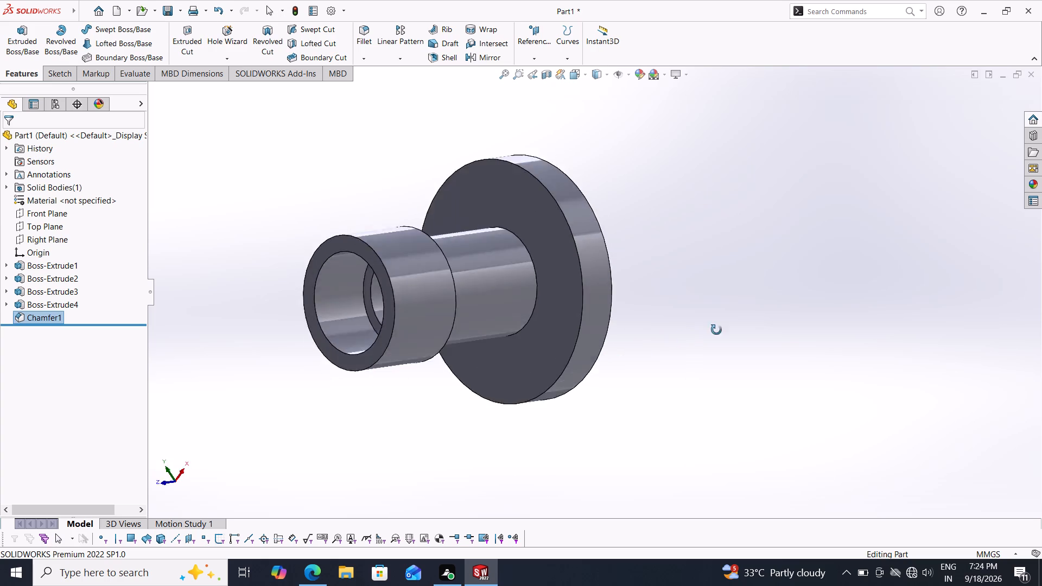
pyautogui.moveTo(716, 330); pyautogui.dragTo(739, 325, button='middle')
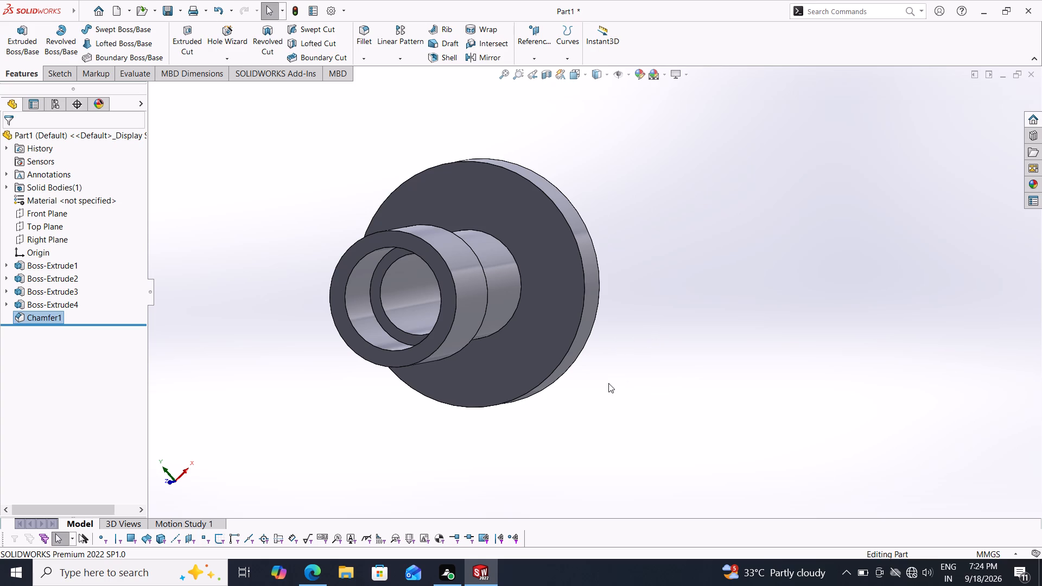
pyautogui.scroll(-1, 656, 366)
pyautogui.moveTo(656, 366); pyautogui.dragTo(618, 368, button='middle')
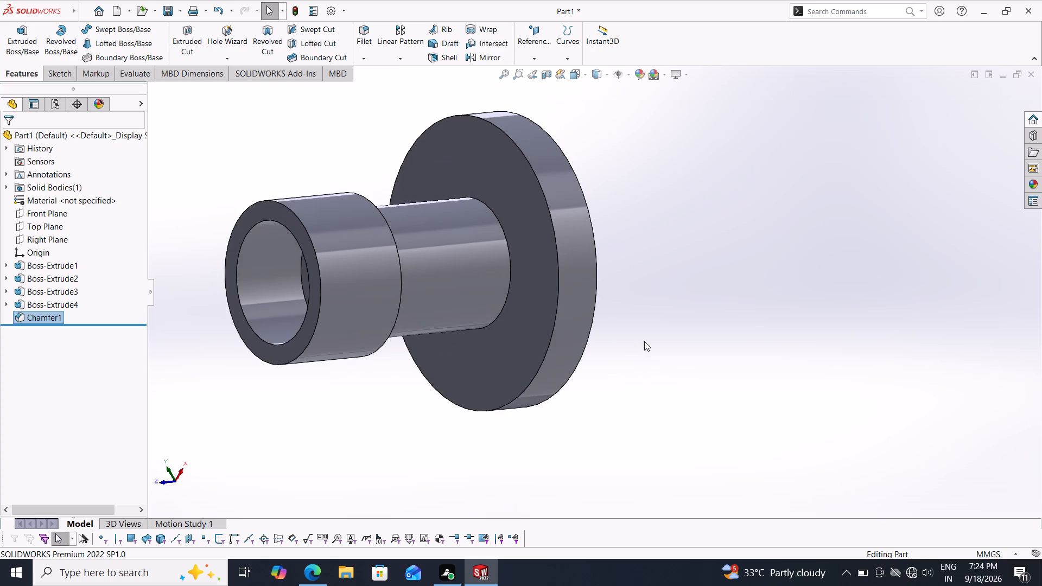
pyautogui.moveTo(639, 343); pyautogui.dragTo(702, 349, button='middle')
pyautogui.scroll(-2, 570, 373)
pyautogui.scroll(3, 570, 373)
pyautogui.moveTo(589, 297); pyautogui.dragTo(530, 317, button='middle')
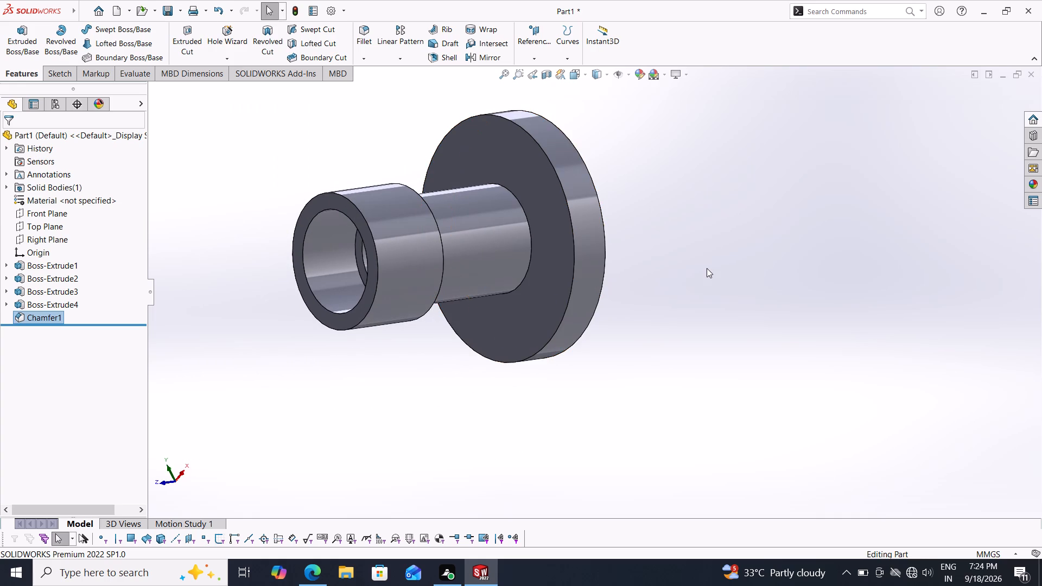
pyautogui.moveTo(707, 268); pyautogui.dragTo(612, 303, button='middle')
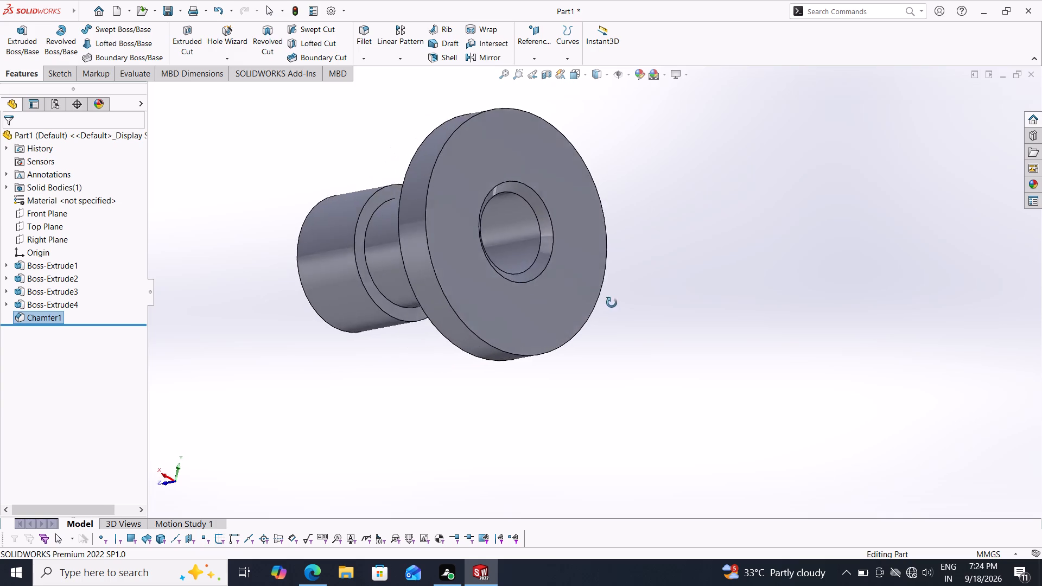
pyautogui.moveTo(612, 303); pyautogui.dragTo(736, 279, button='middle')
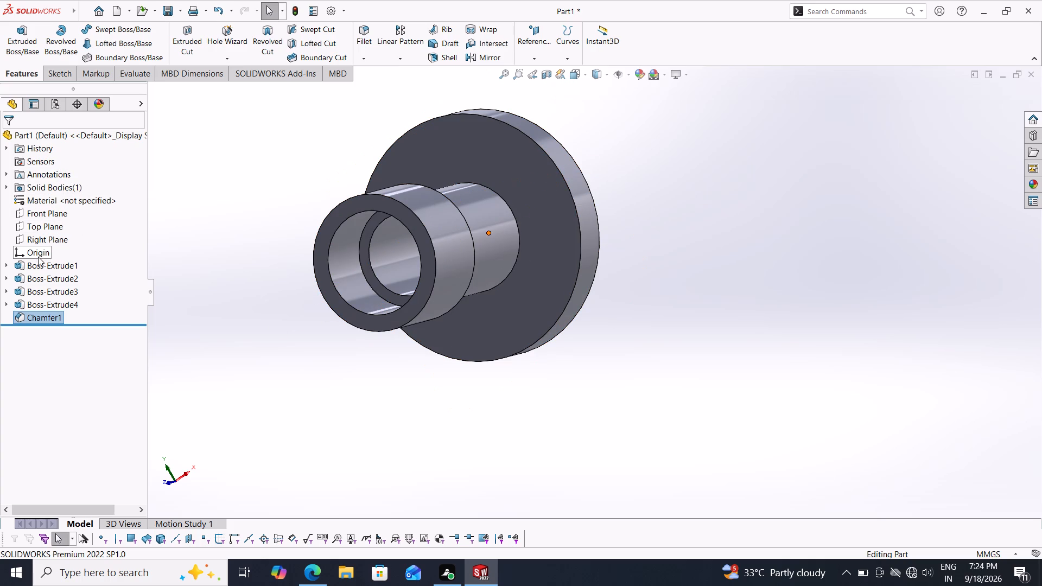
# Sketch a vertical line about 77 mm long on the Front Plane, passing through the origin and extending about 37 mm above it.
pyautogui.click(43, 213)
pyautogui.click(58, 199)
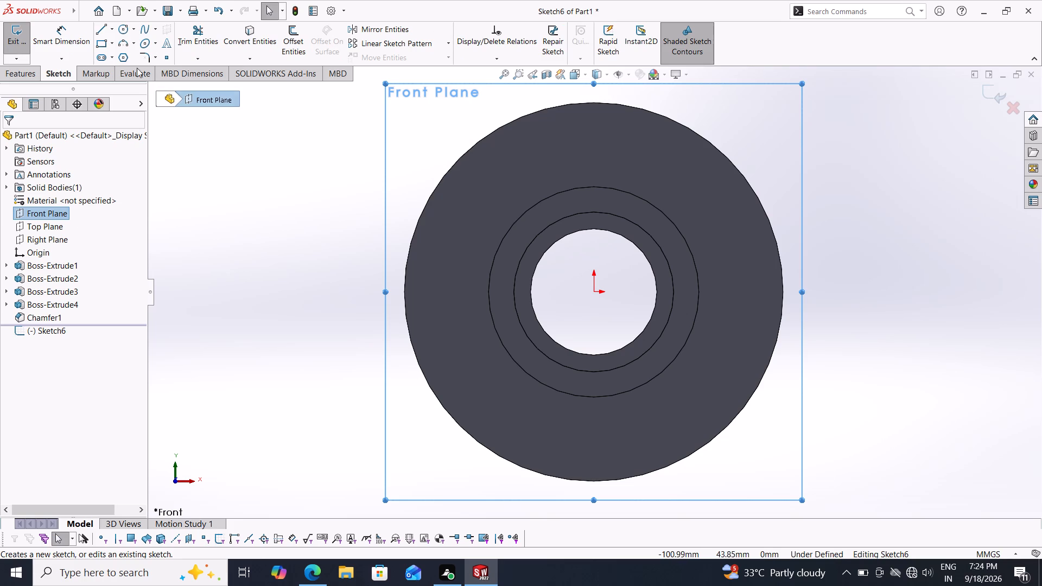
pyautogui.click(98, 25)
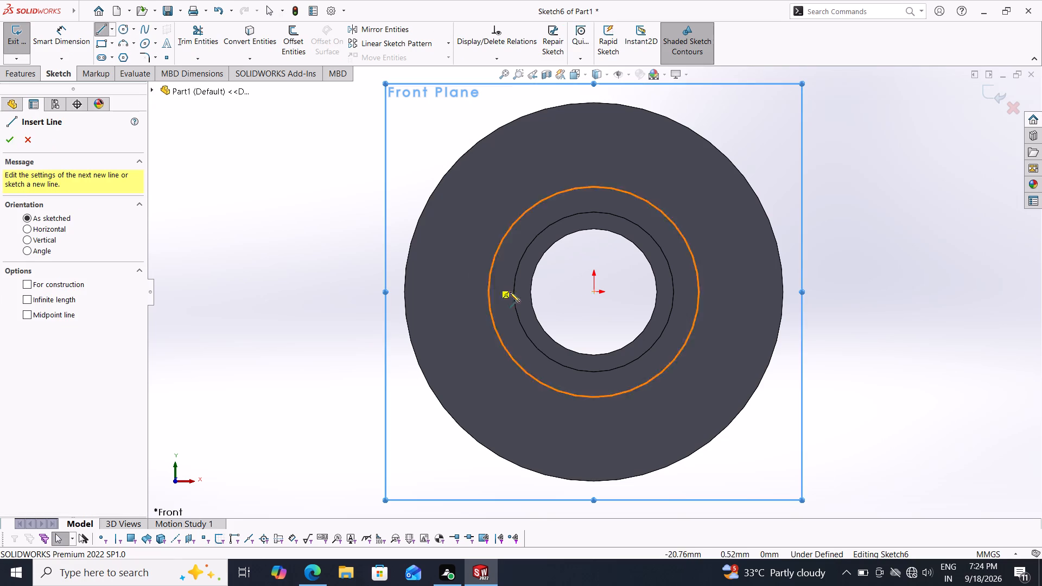
pyautogui.click(592, 135)
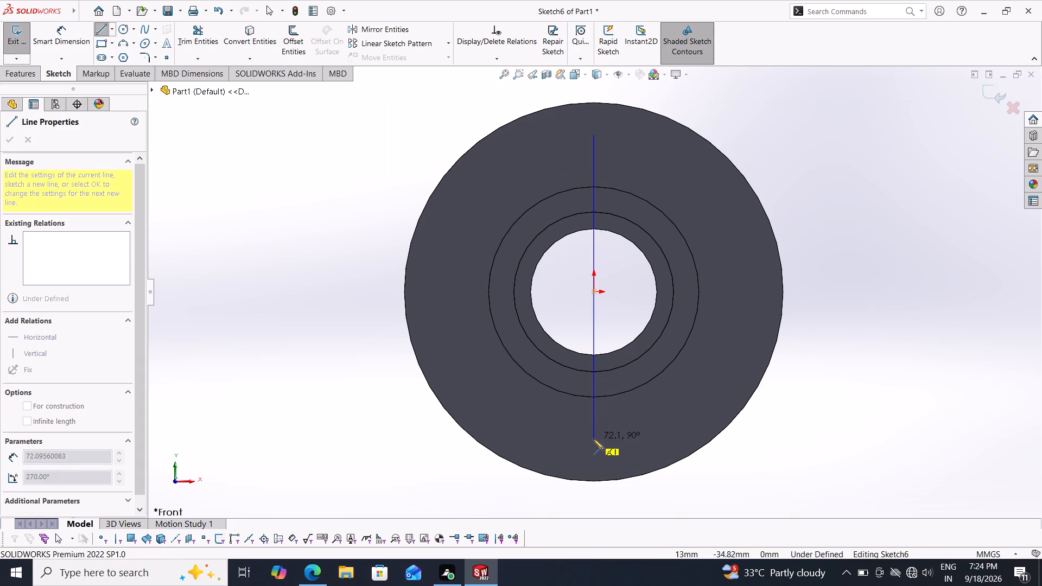
pyautogui.click(594, 460)
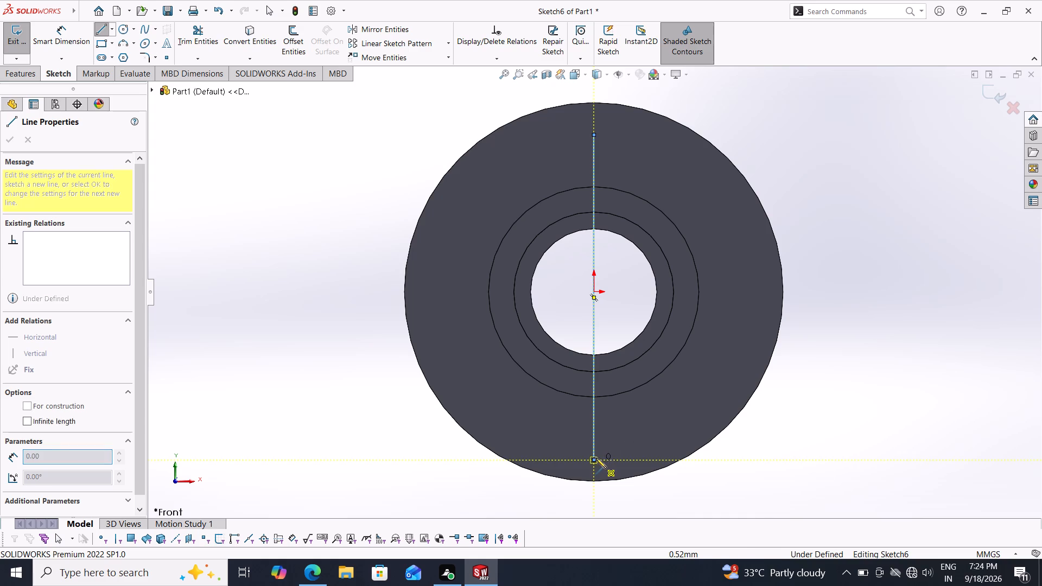
pyautogui.press('Escape')
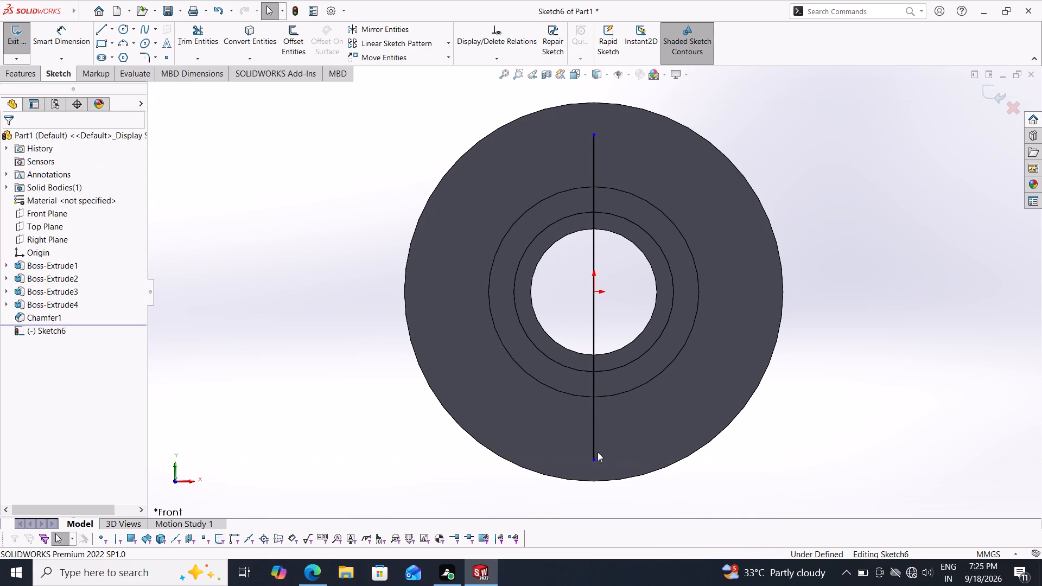
# Dimension the vertical line between its two endpoints to 65 mm.
pyautogui.click(72, 38)
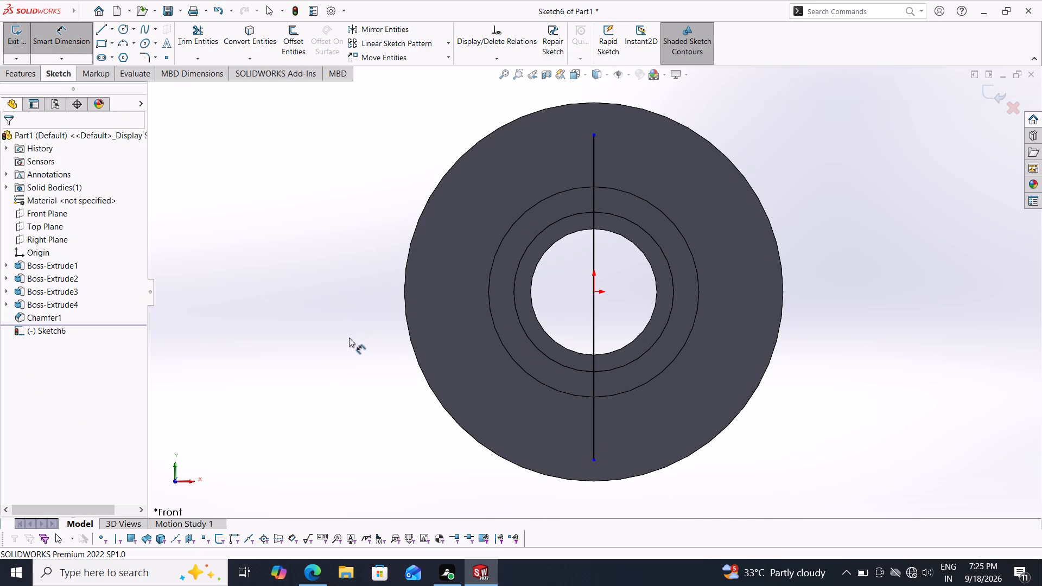
pyautogui.click(594, 134)
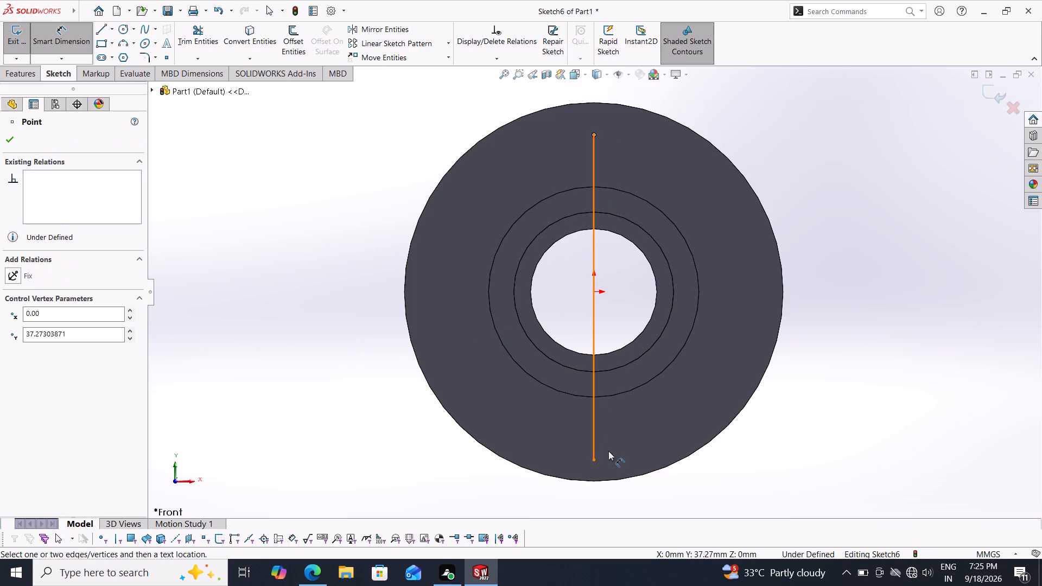
pyautogui.click(596, 460)
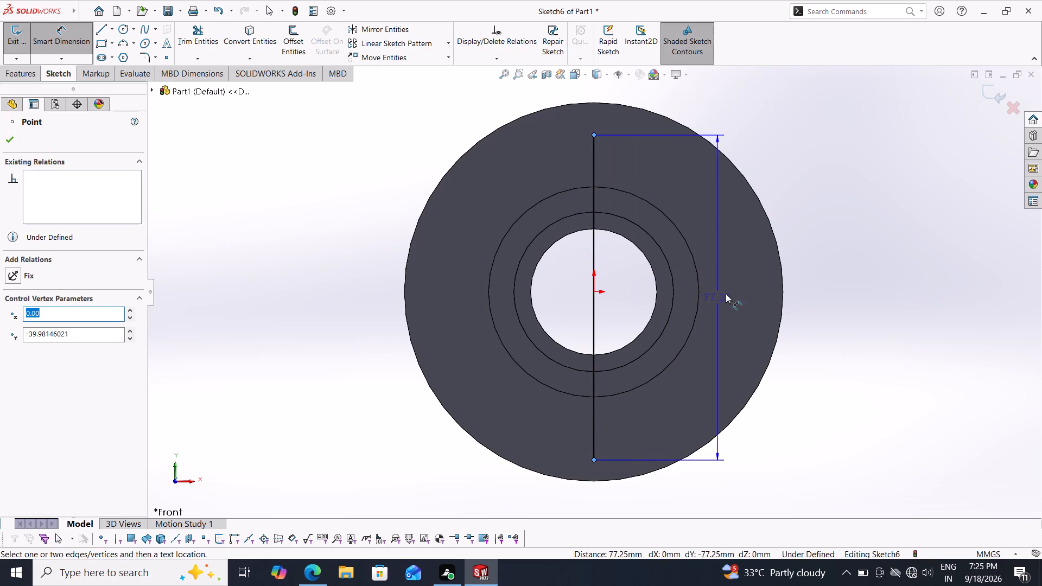
pyautogui.click(860, 266)
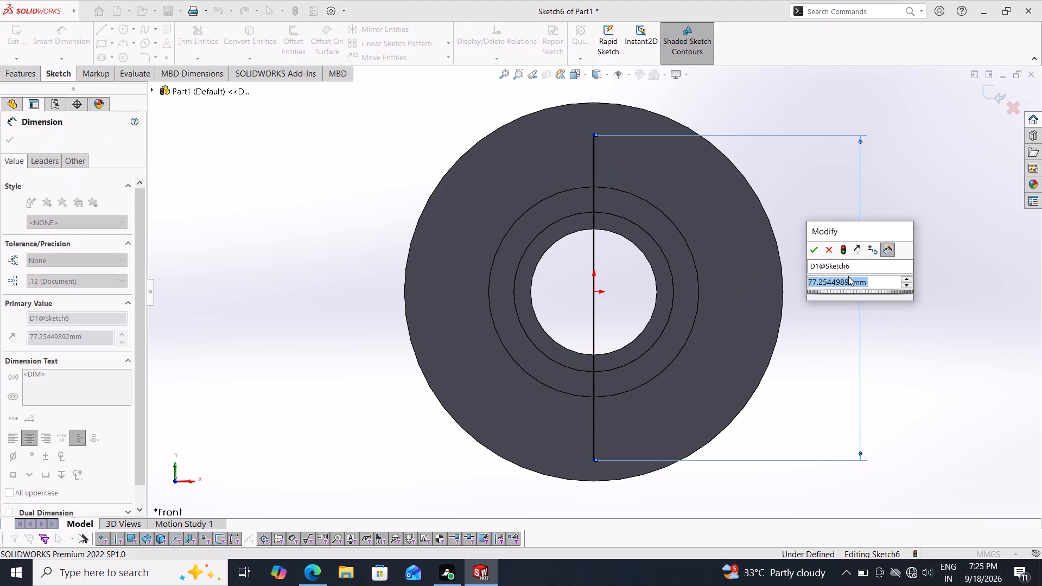
pyautogui.write('65')
pyautogui.press('Return')
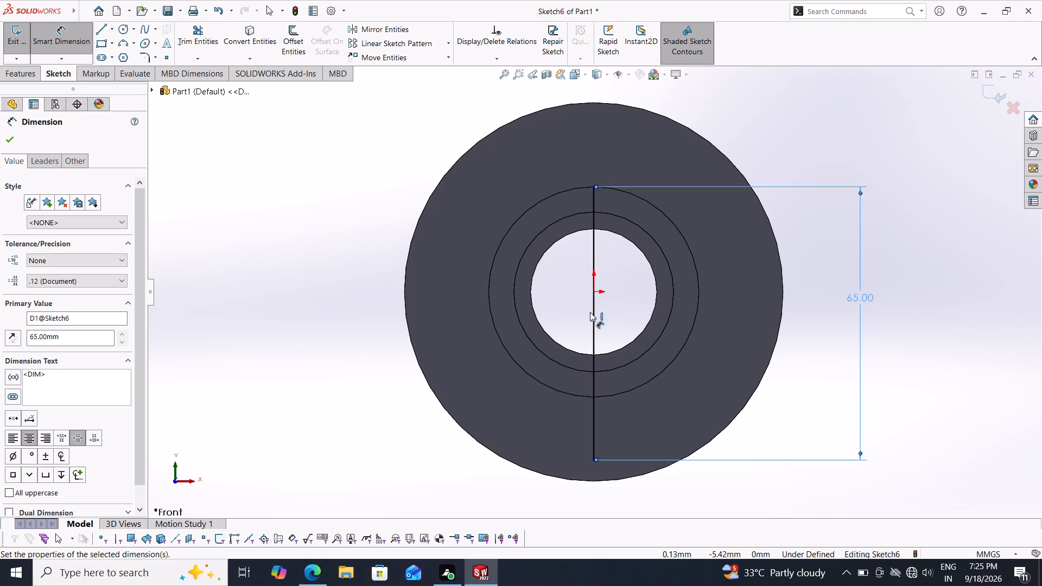
# Dimension the distance from the origin to the vertical line's upper endpoint as 65/2, giving 32.5 mm.
pyautogui.click(594, 292)
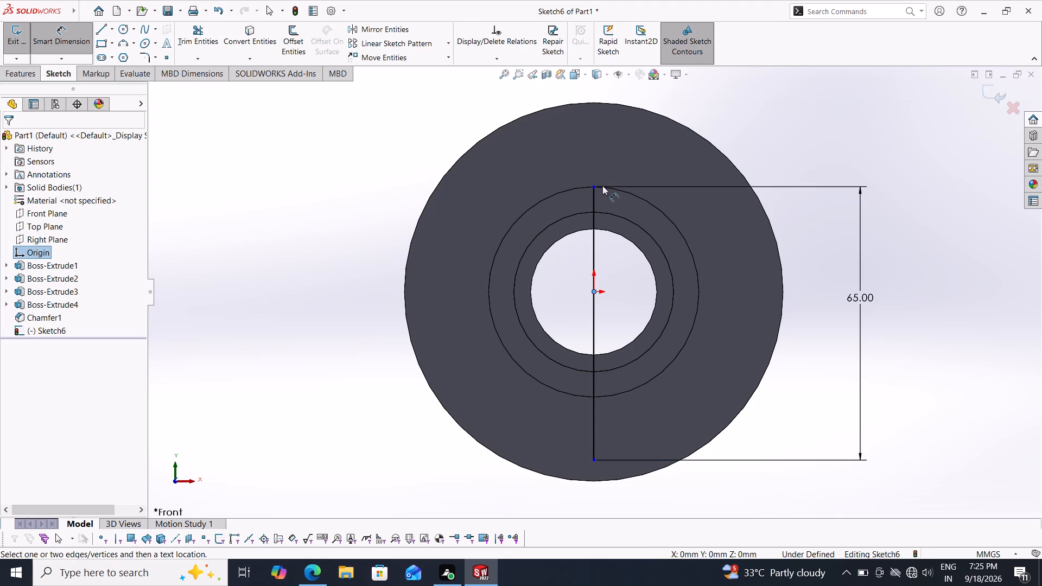
pyautogui.click(595, 186)
pyautogui.click(800, 259)
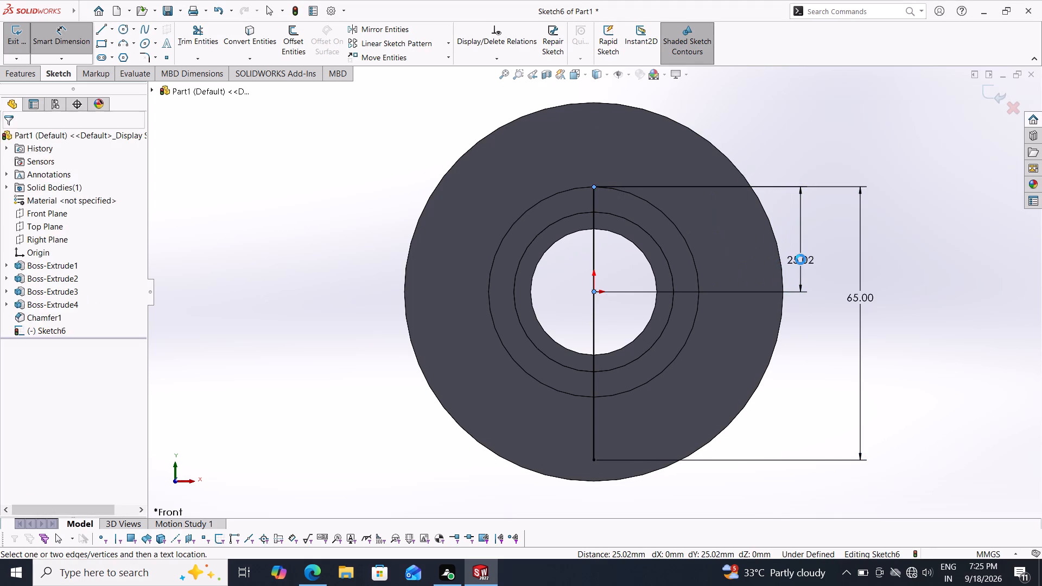
pyautogui.write('65/2')
pyautogui.press('Return')
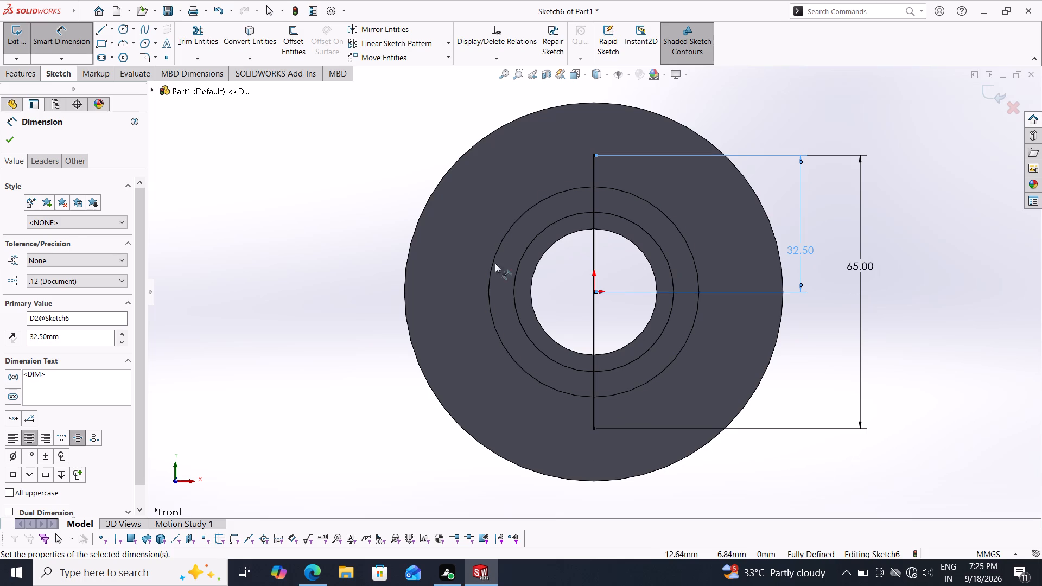
pyautogui.click(14, 141)
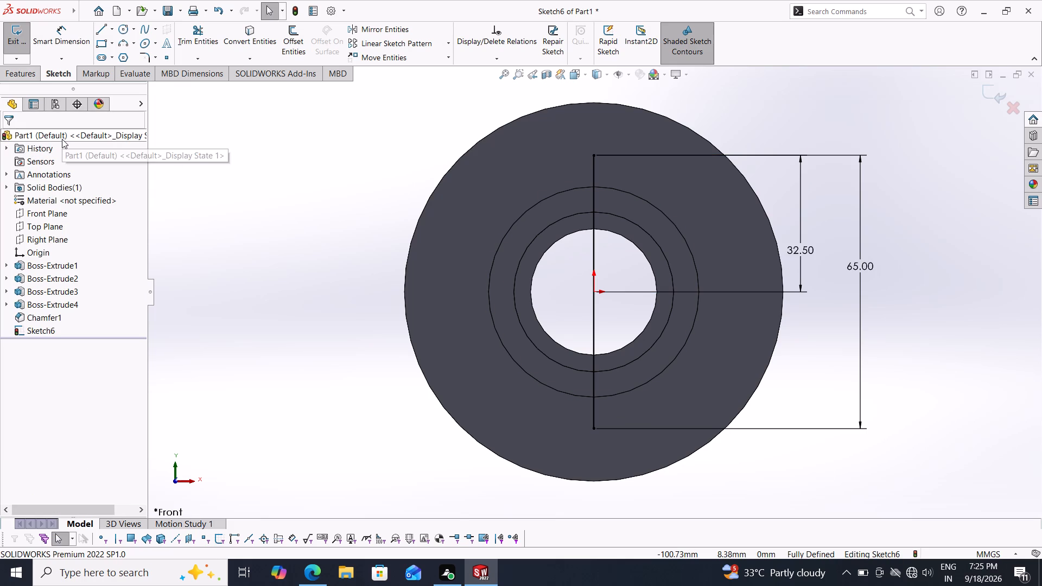
# Sketch a circle centred on each end of the vertical line, about 5.4 mm radius at the top and 4.4 mm at the bottom.
pyautogui.click(123, 28)
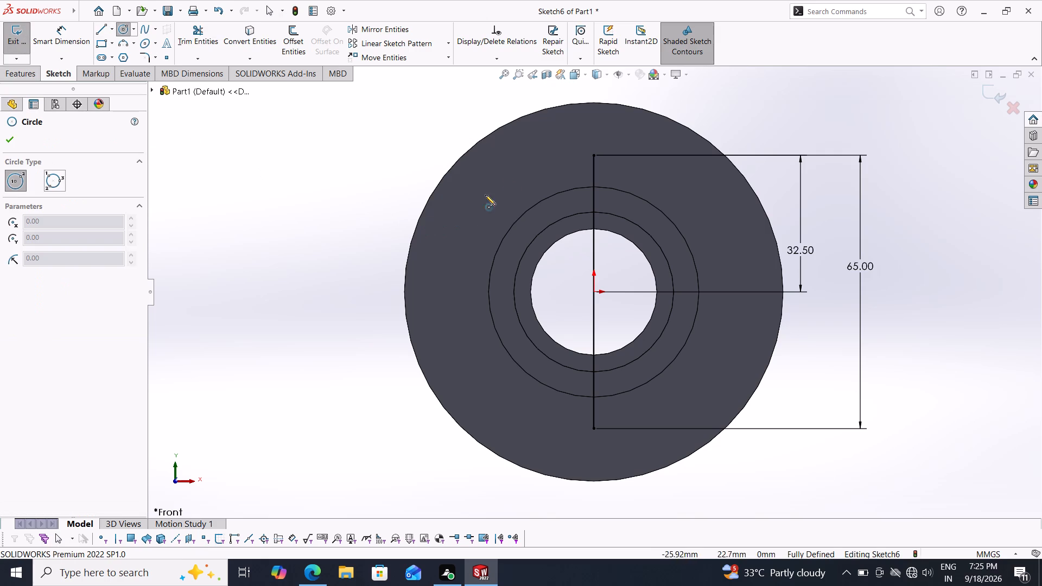
pyautogui.click(596, 157)
pyautogui.click(613, 167)
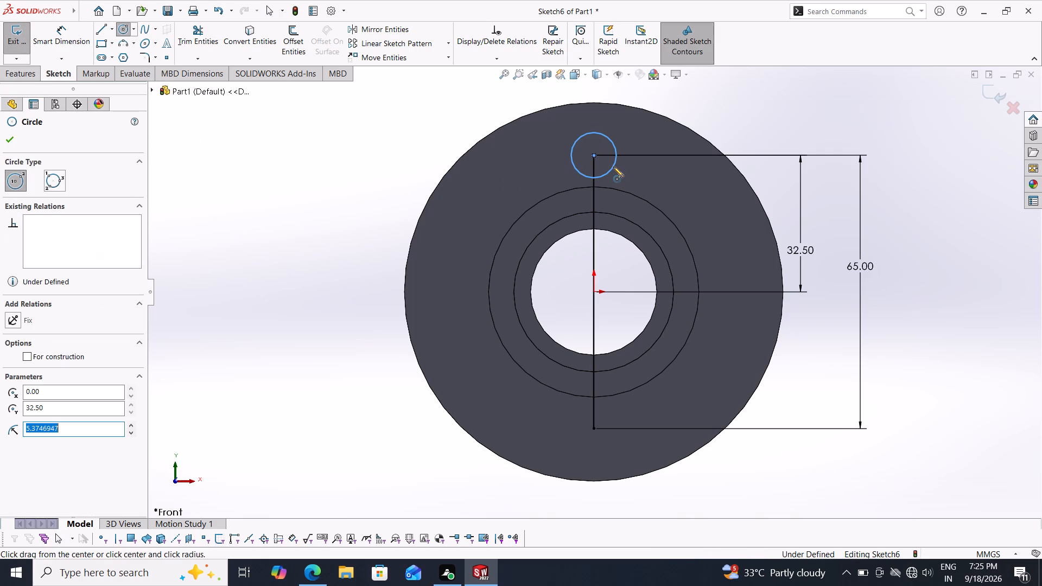
pyautogui.click(594, 431)
pyautogui.click(588, 446)
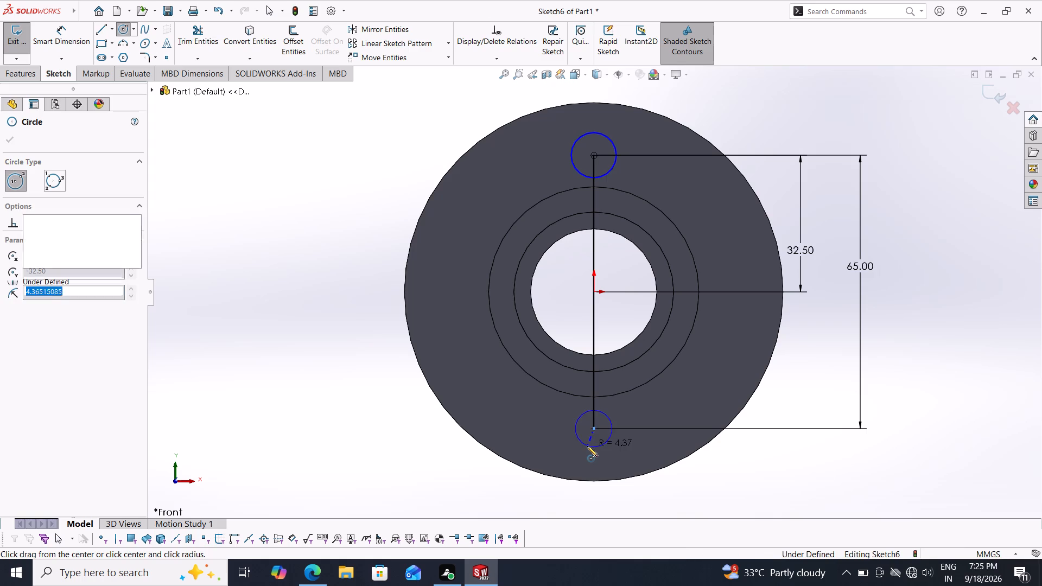
# Dimension both circles at the ends of the vertical line to 12.5 mm diameter.
pyautogui.click(62, 28)
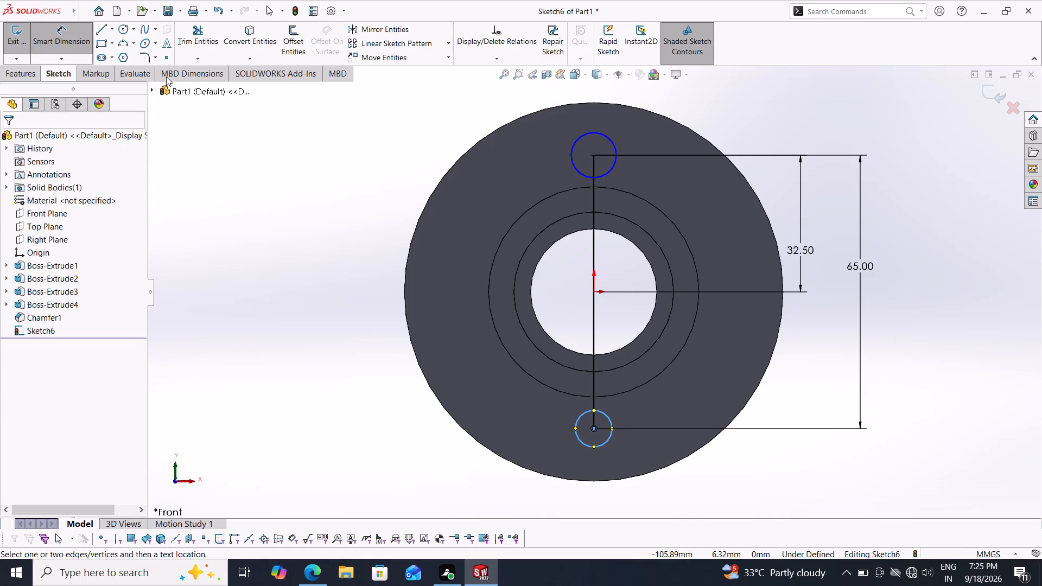
pyautogui.click(616, 165)
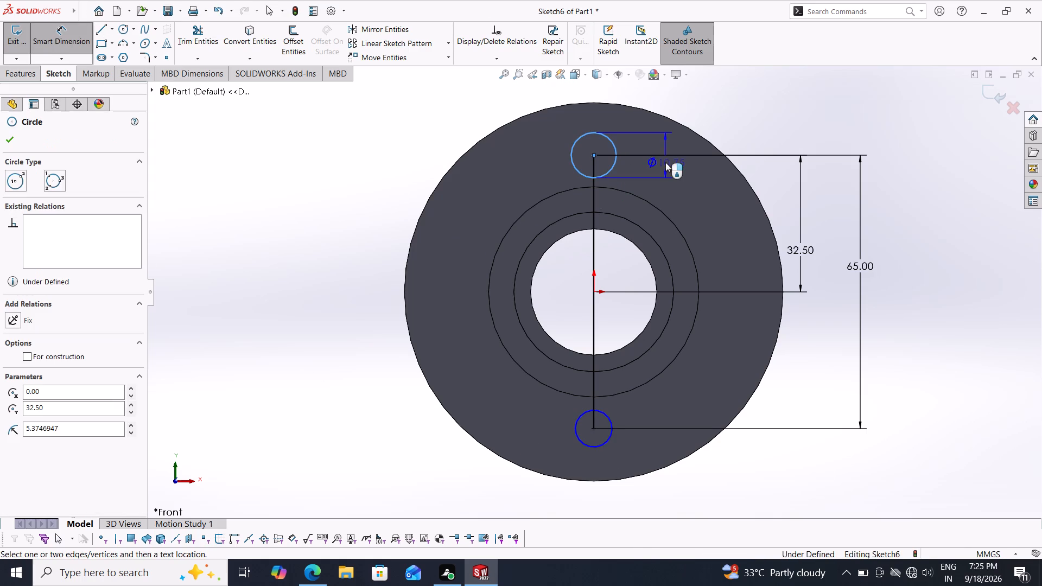
pyautogui.click(674, 146)
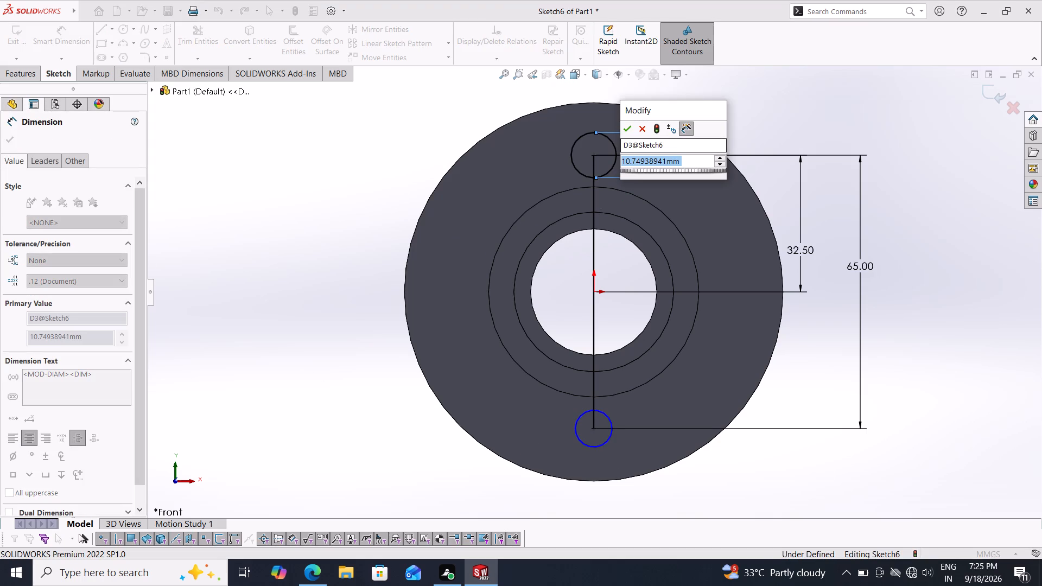
pyautogui.write('12.5')
pyautogui.press('Return')
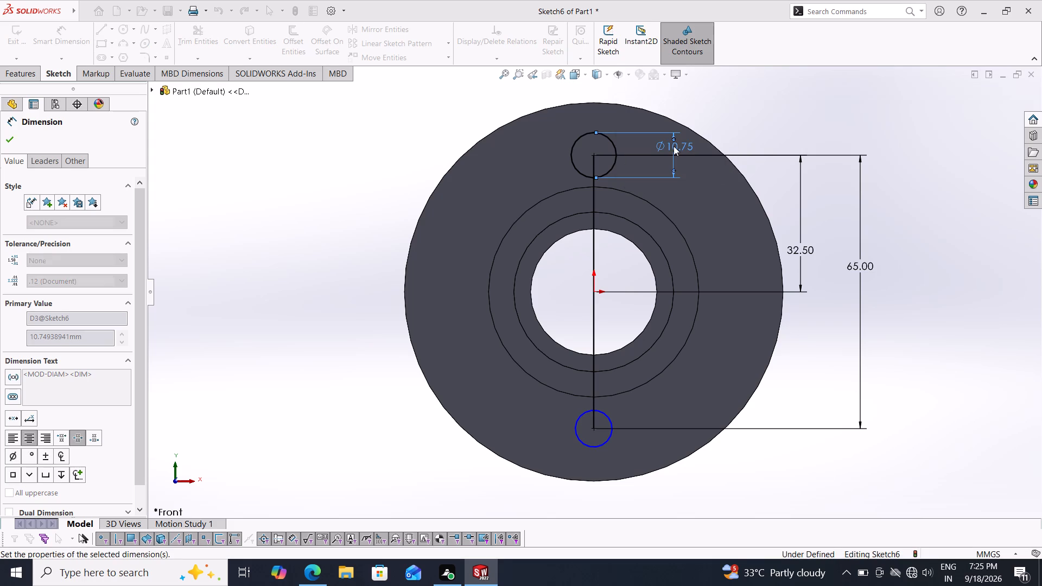
pyautogui.click(611, 418)
pyautogui.click(688, 422)
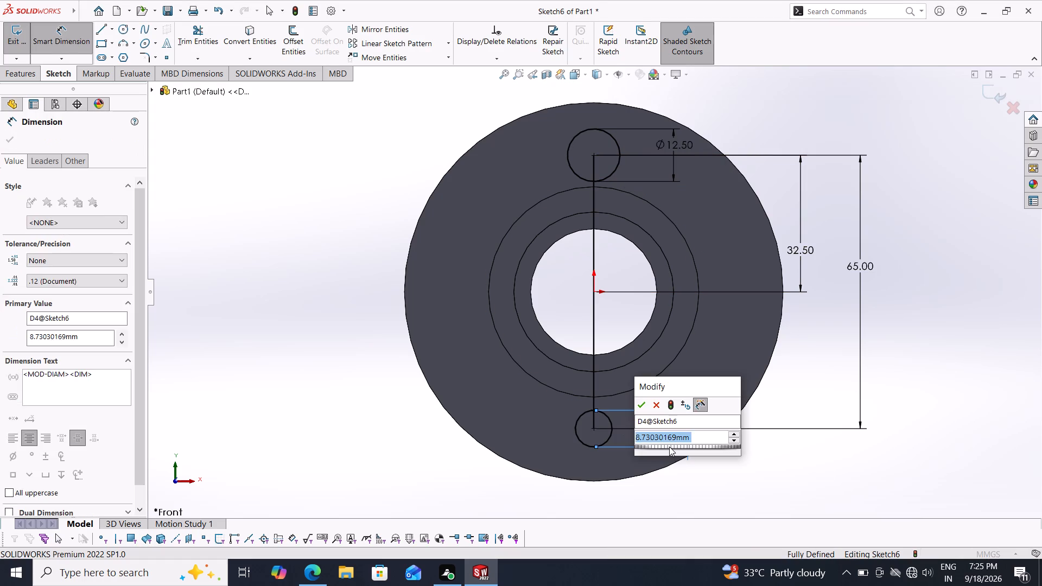
pyautogui.write('12.5')
pyautogui.press('Return')
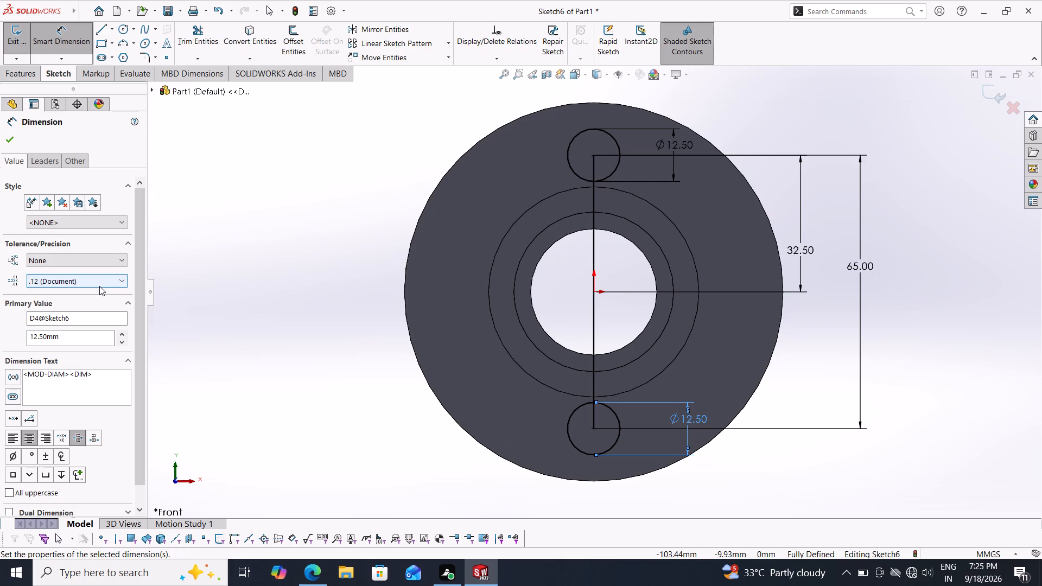
pyautogui.click(5, 138)
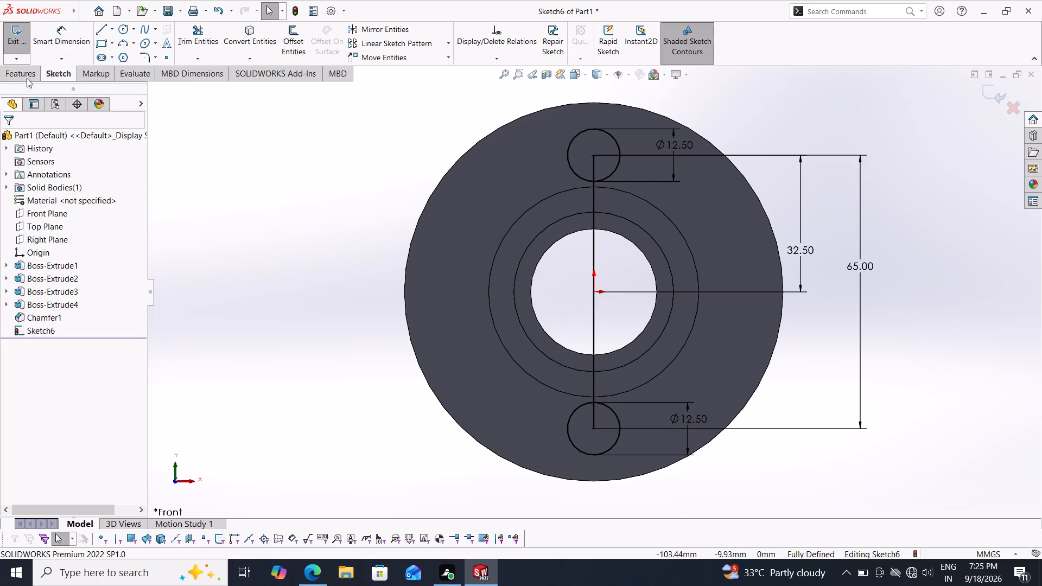
# Extrude-cut the two 12.5 mm circles through the disc flange with a 24 mm blind depth, reversing the direction into the disc.
pyautogui.click(27, 71)
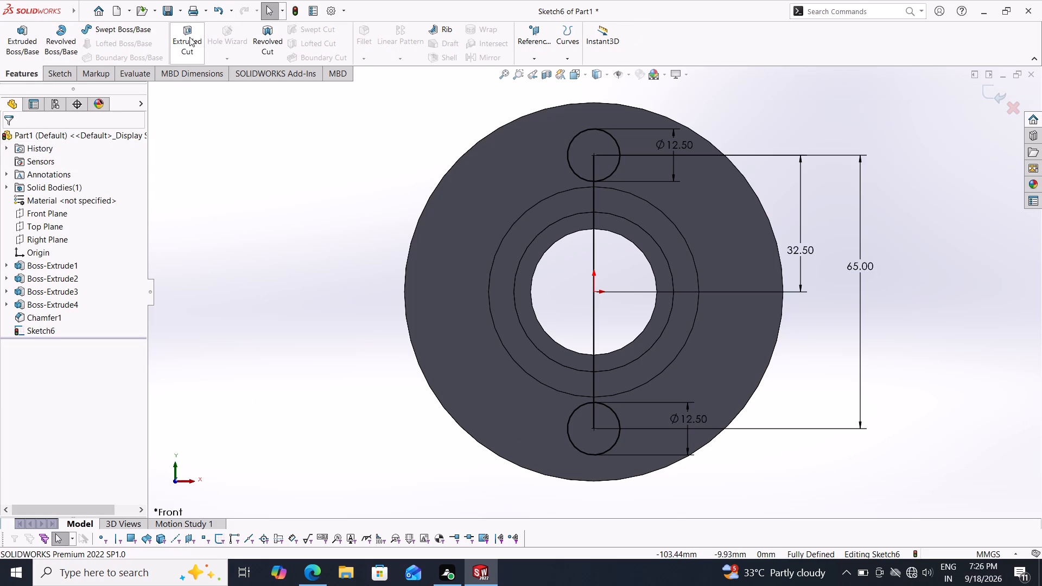
pyautogui.click(189, 37)
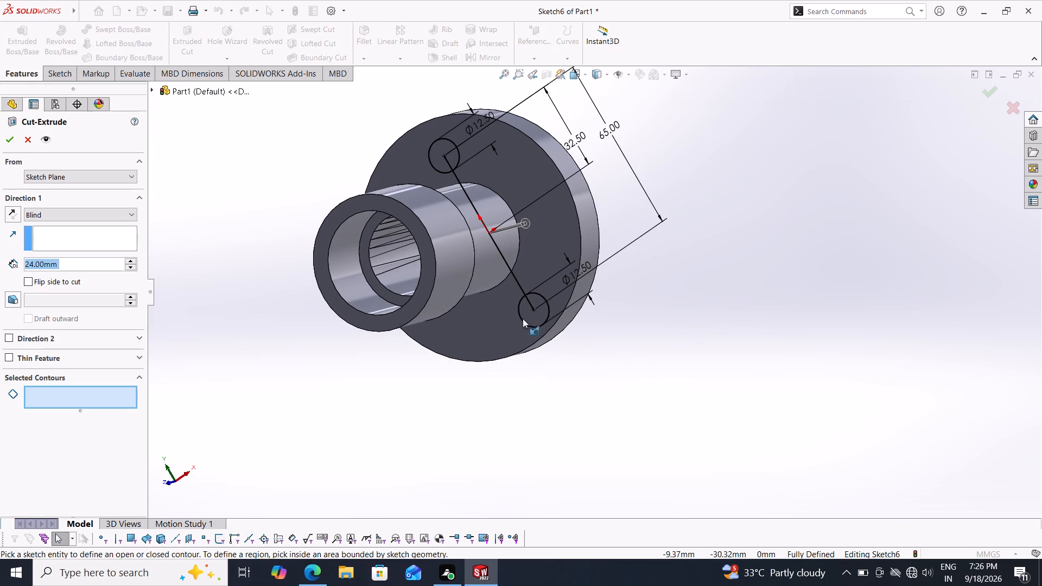
pyautogui.click(531, 315)
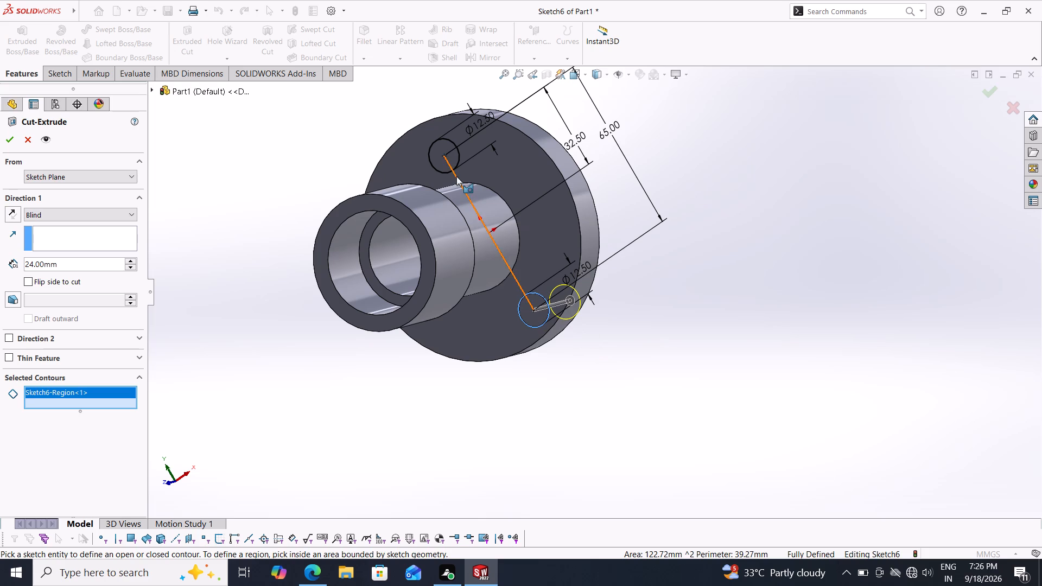
pyautogui.click(436, 152)
pyautogui.moveTo(721, 271); pyautogui.dragTo(669, 285, button='middle')
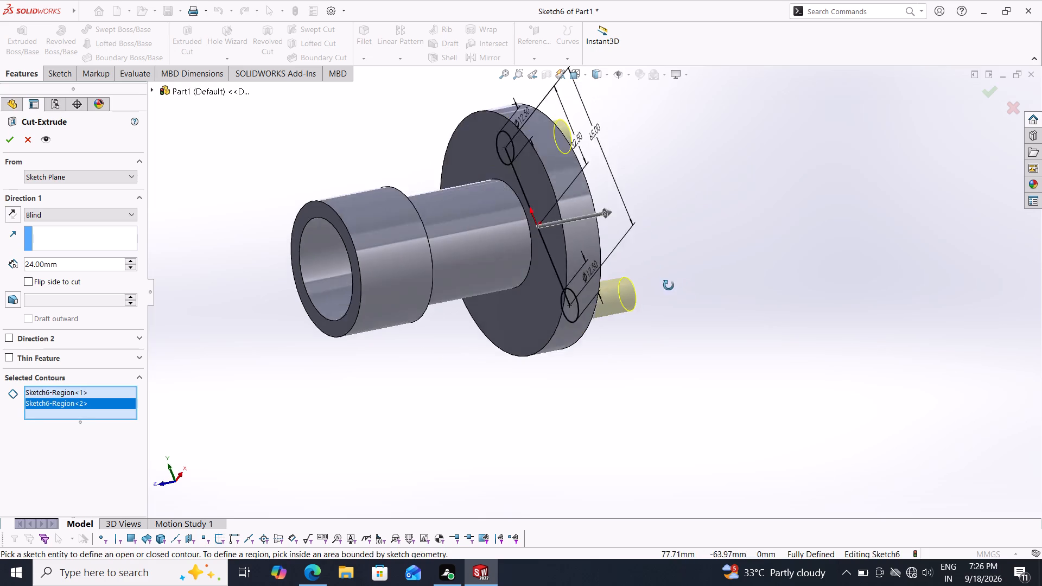
pyautogui.moveTo(669, 285); pyautogui.dragTo(693, 286, button='middle')
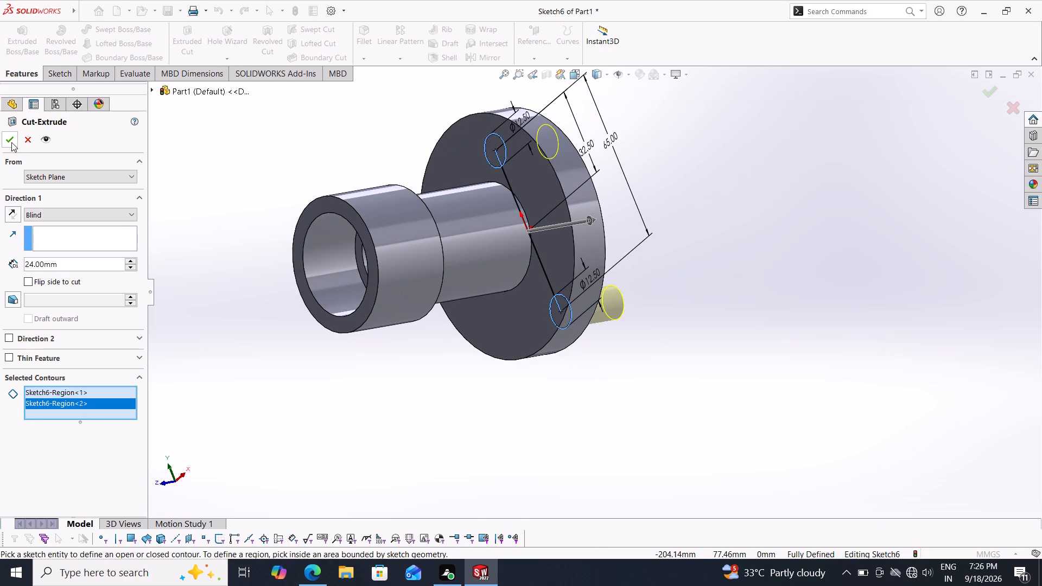
pyautogui.click(11, 142)
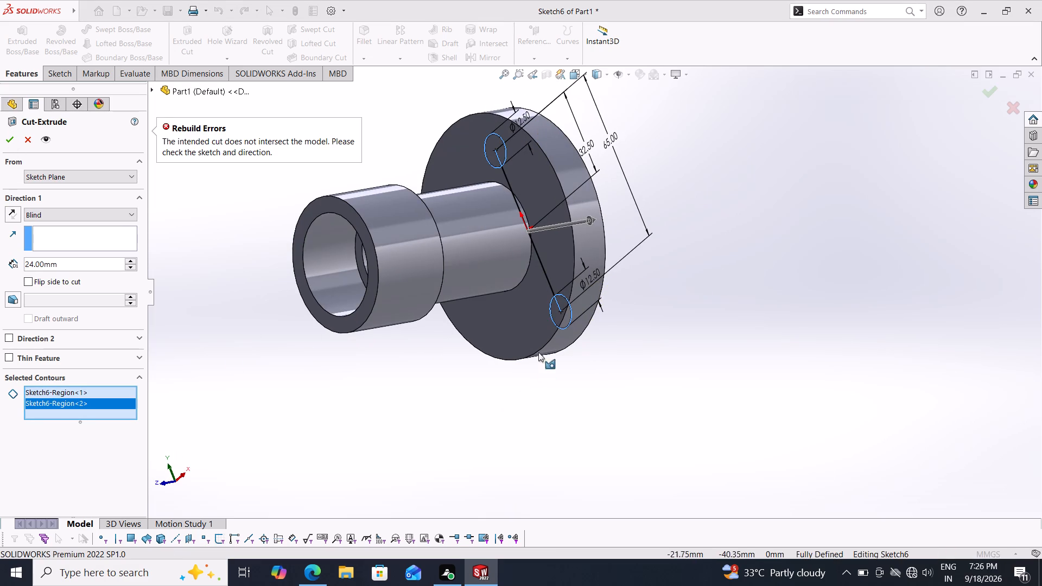
pyautogui.moveTo(548, 369); pyautogui.dragTo(455, 405, button='middle')
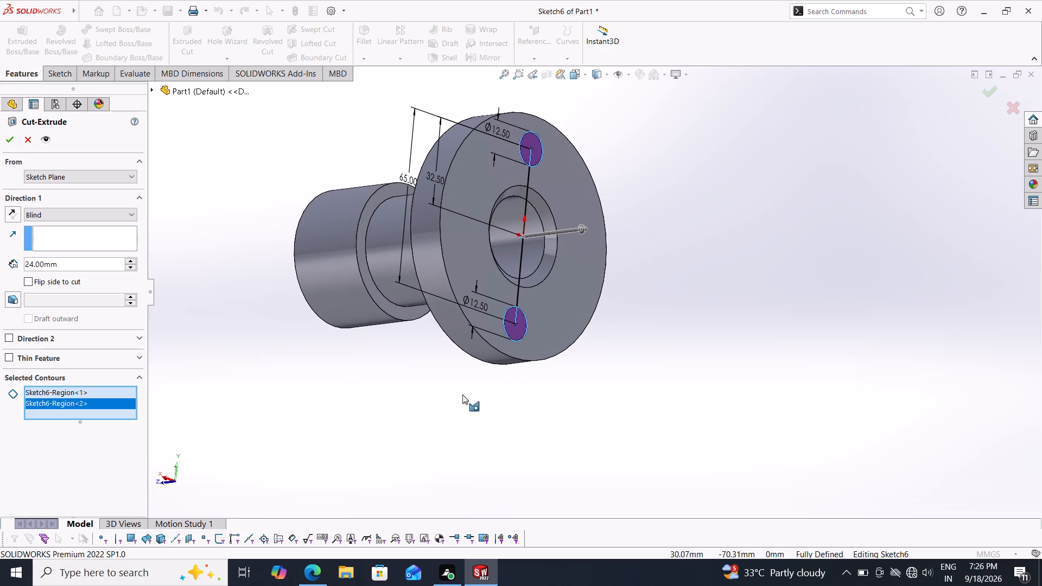
pyautogui.click(525, 326)
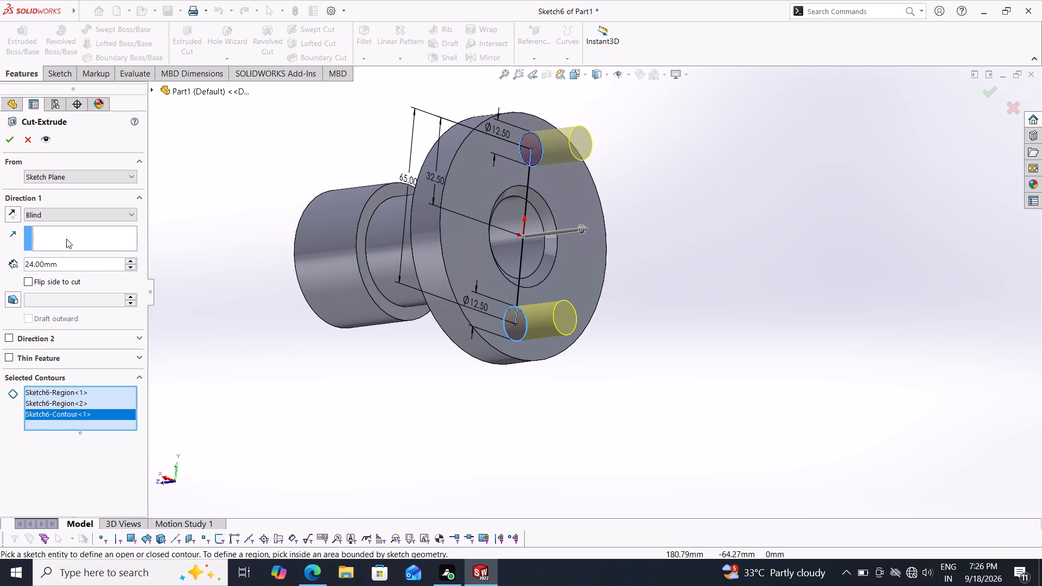
pyautogui.click(7, 214)
pyautogui.moveTo(194, 366); pyautogui.dragTo(298, 375, button='middle')
pyautogui.click(4, 143)
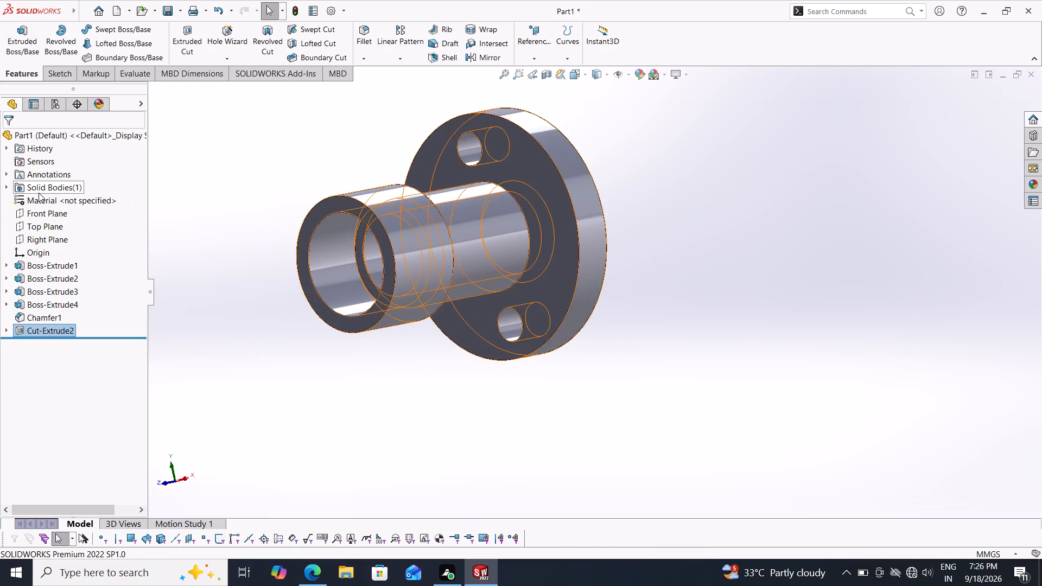
# Sketch a horizontal line about 71 mm long on the Front Plane, passing through the origin and extending about 35 mm to each side.
pyautogui.click(41, 207)
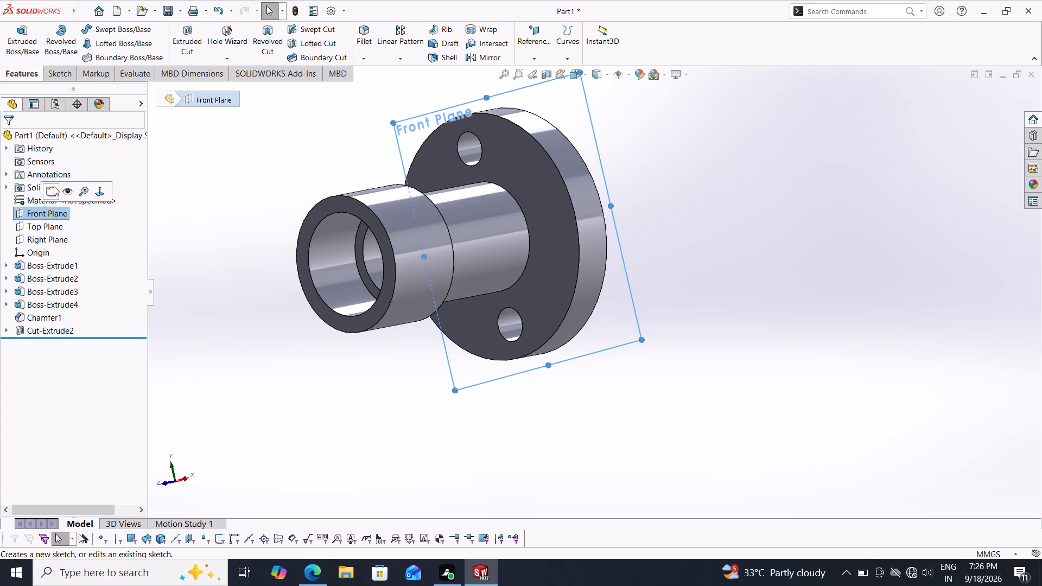
pyautogui.click(54, 186)
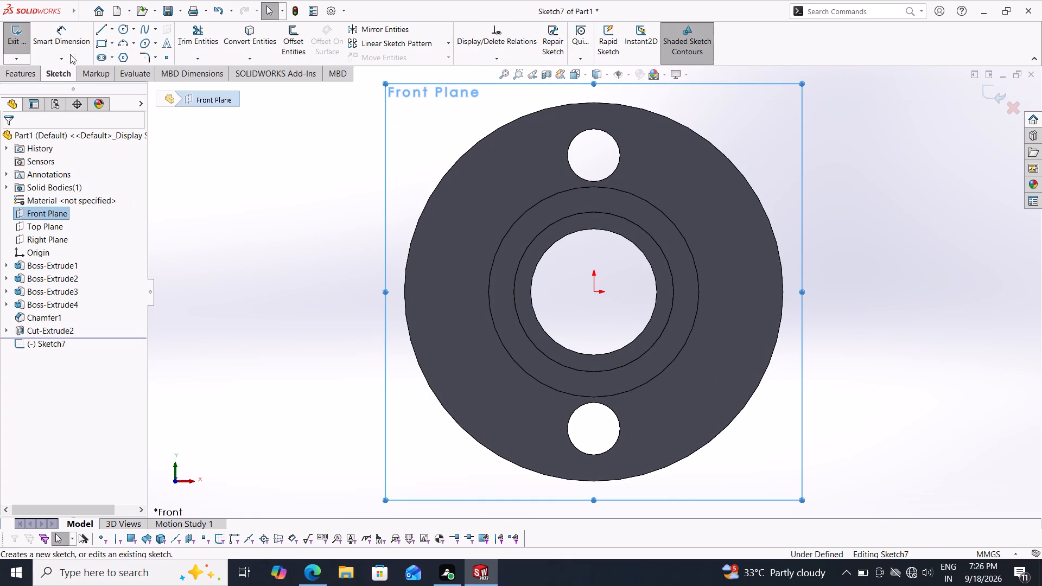
pyautogui.click(98, 28)
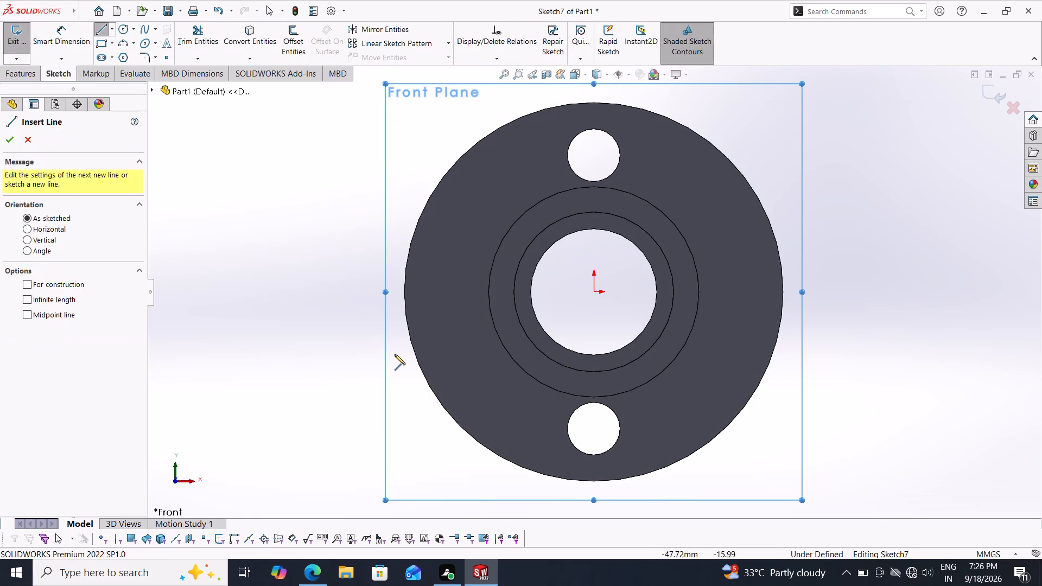
pyautogui.click(445, 292)
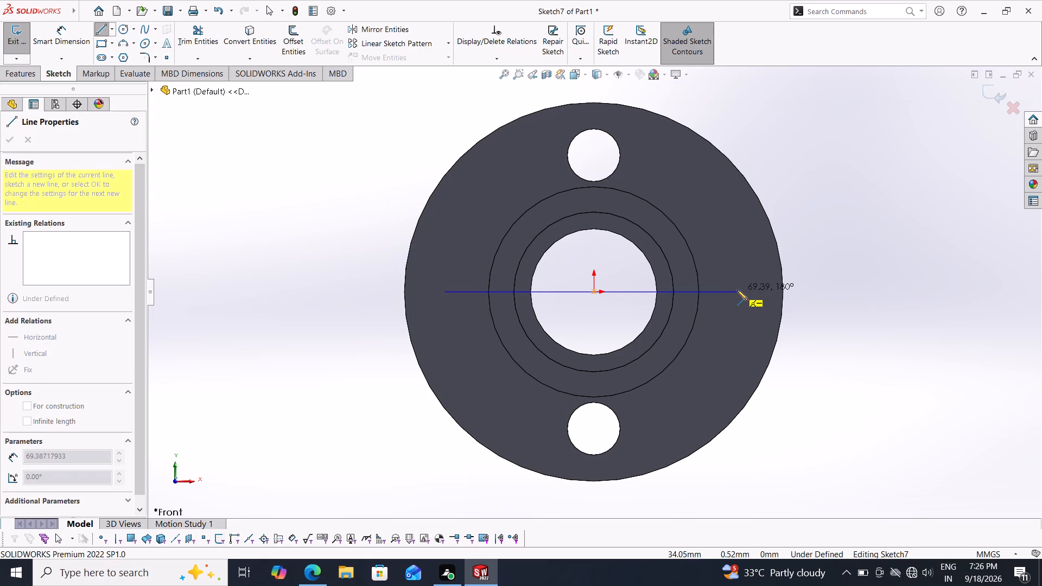
pyautogui.click(743, 290)
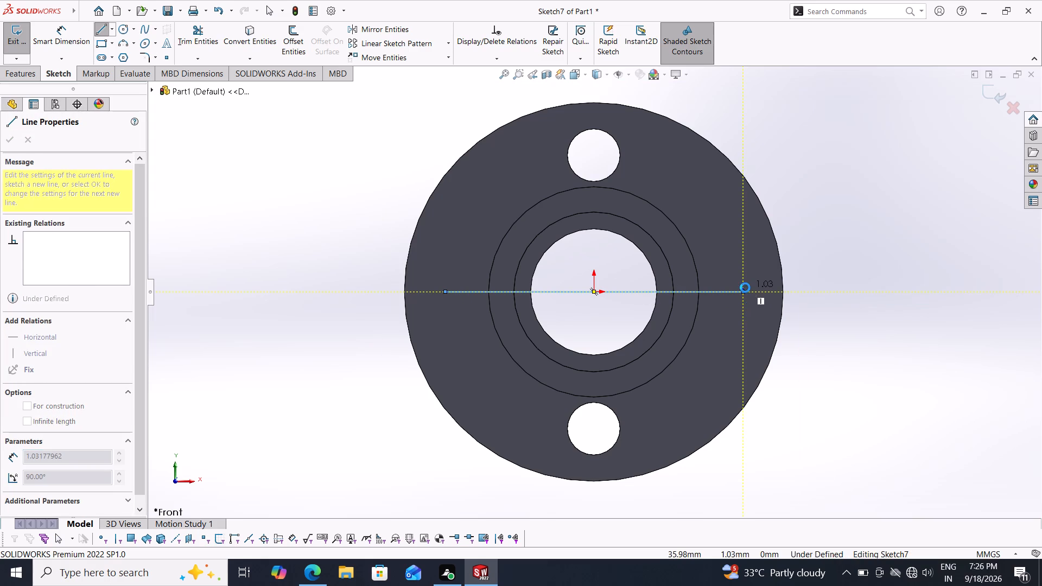
pyautogui.press('Escape')
pyautogui.press('Escape')
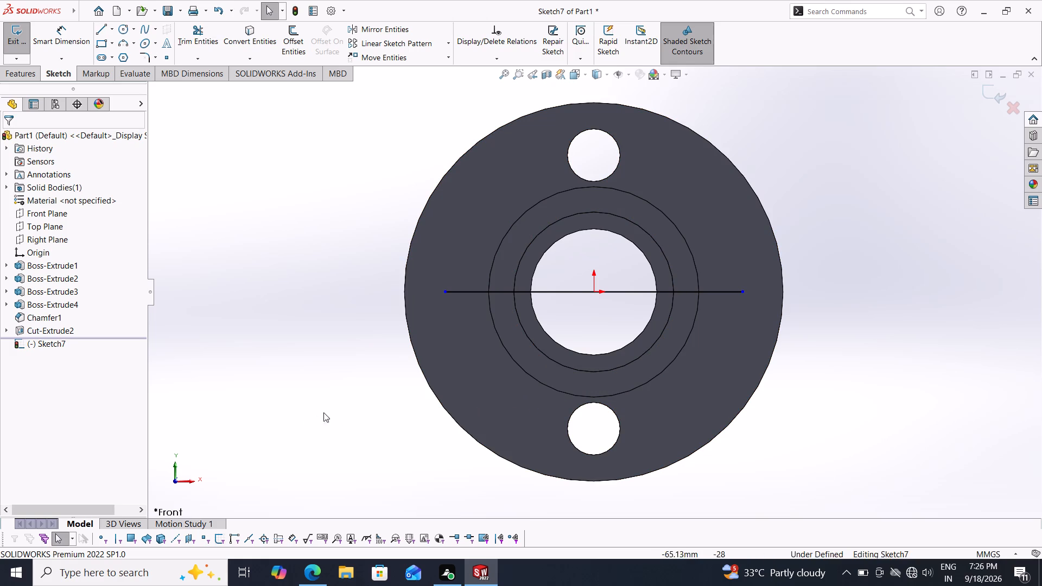
# Sketch a circle centred on each end of the horizontal line, about 6.2 mm radius at the left end and 5.4 mm at the right.
pyautogui.click(121, 29)
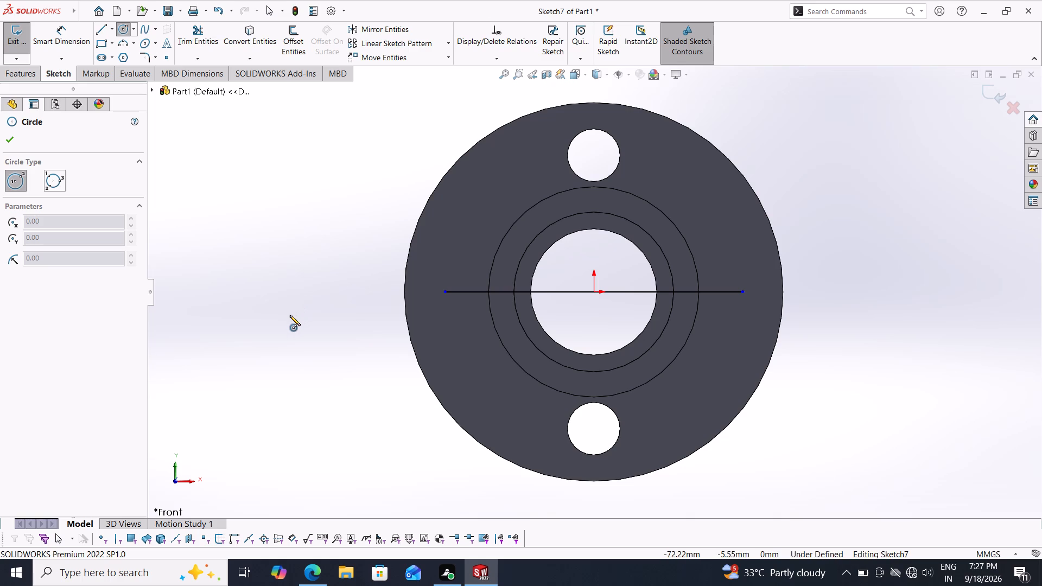
pyautogui.click(447, 290)
pyautogui.click(447, 318)
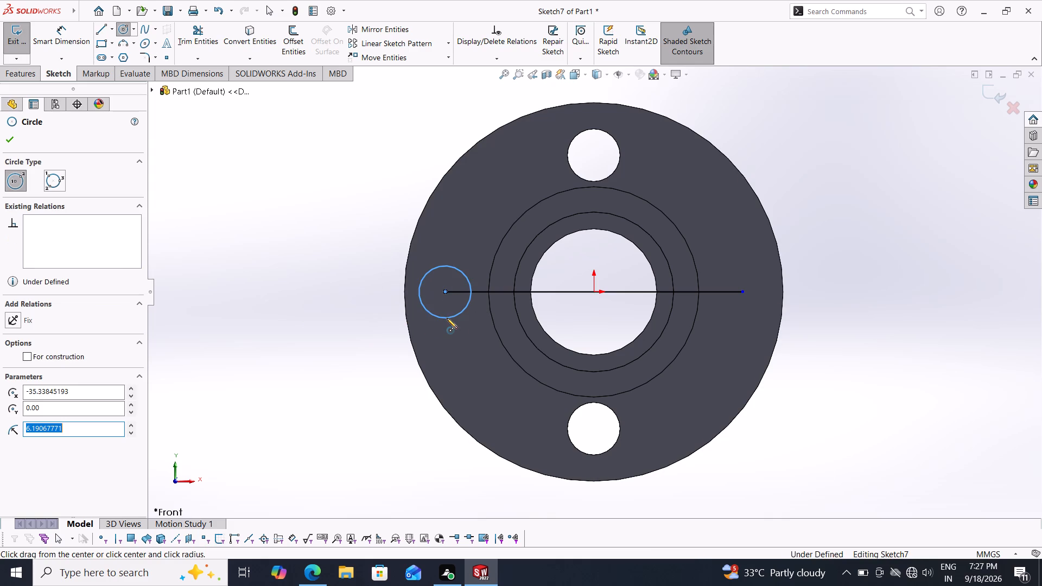
pyautogui.click(744, 291)
pyautogui.click(741, 315)
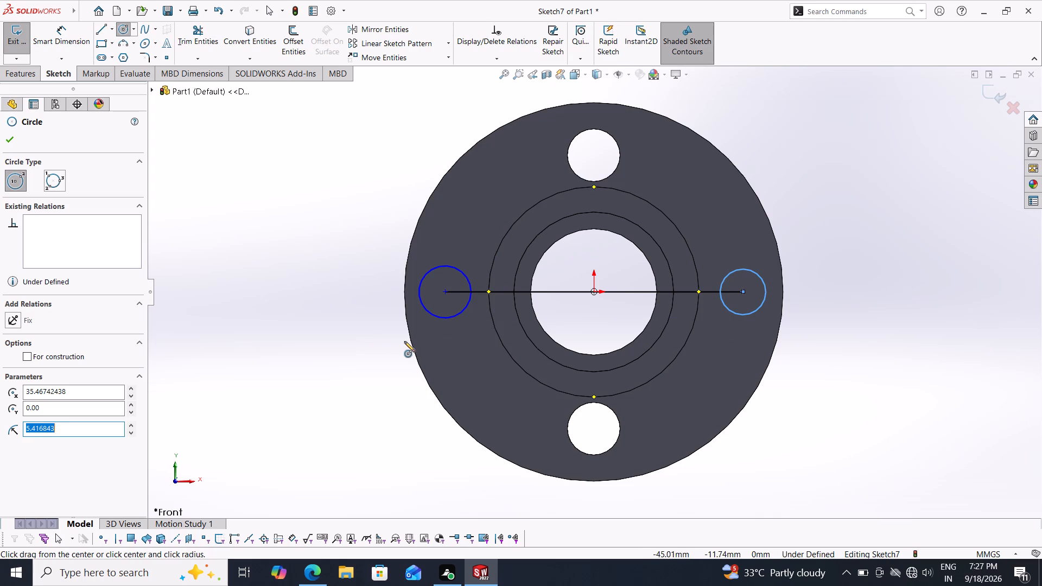
# Dimension both circles at the ends of the horizontal line to 12.5 mm diameter.
pyautogui.click(76, 34)
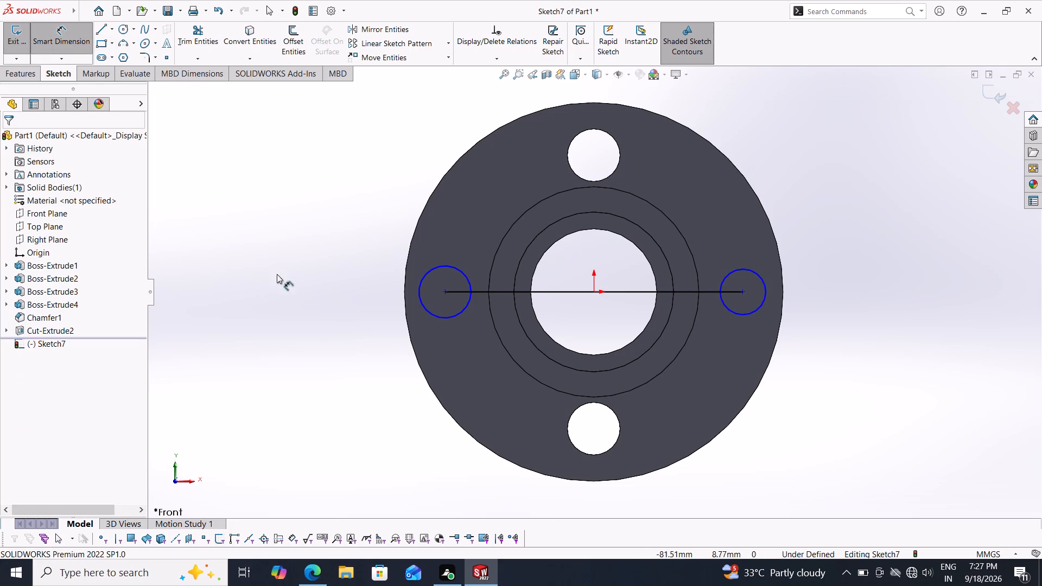
pyautogui.click(422, 302)
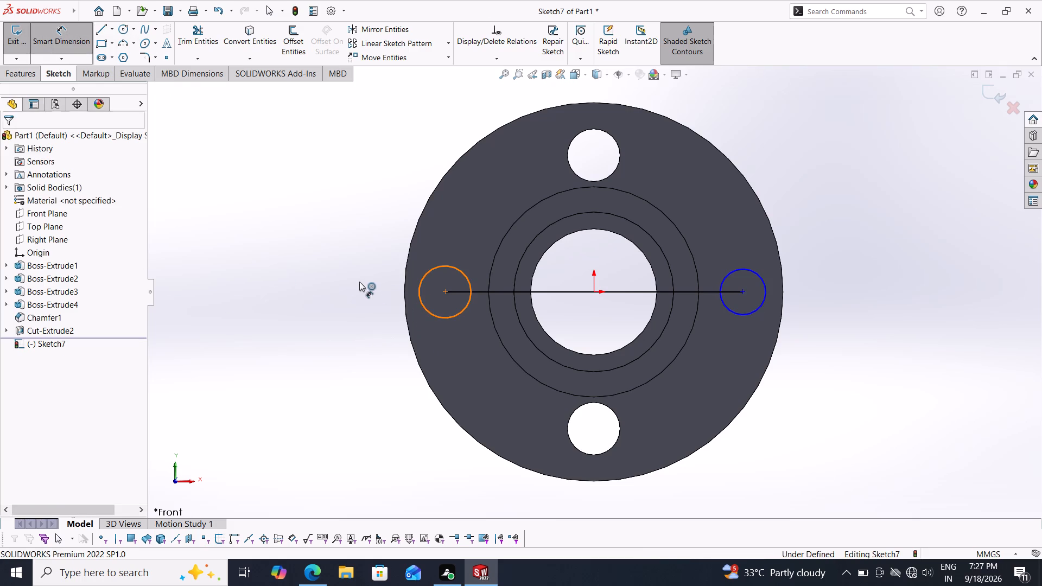
pyautogui.click(350, 281)
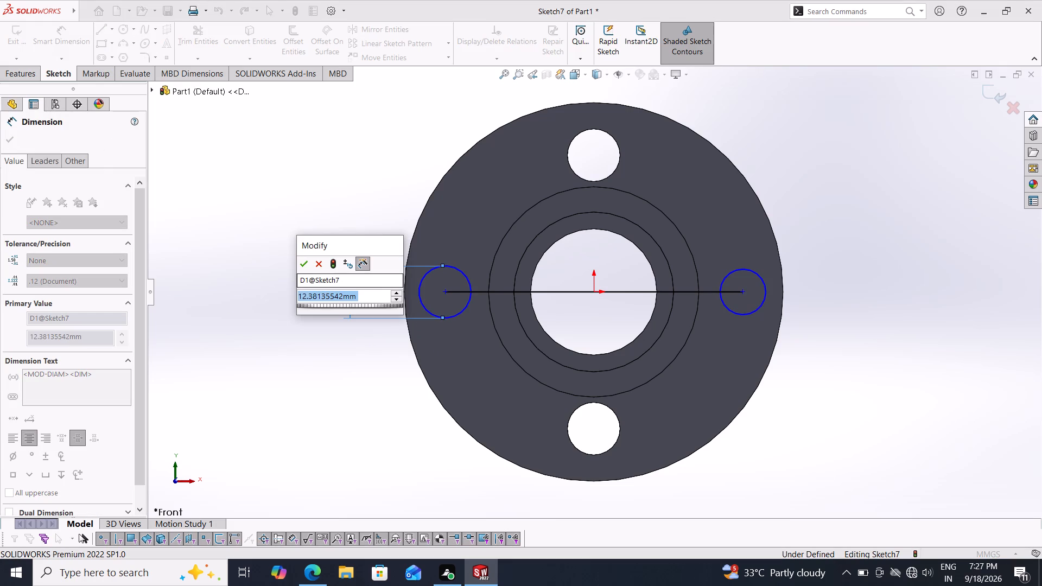
pyautogui.write('12.5')
pyautogui.press('Return')
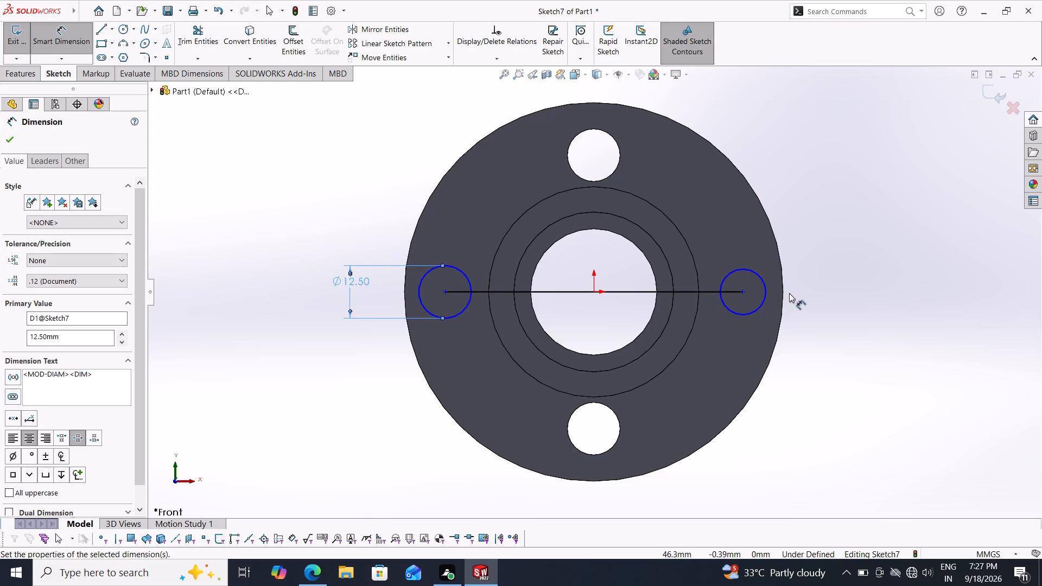
pyautogui.click(766, 287)
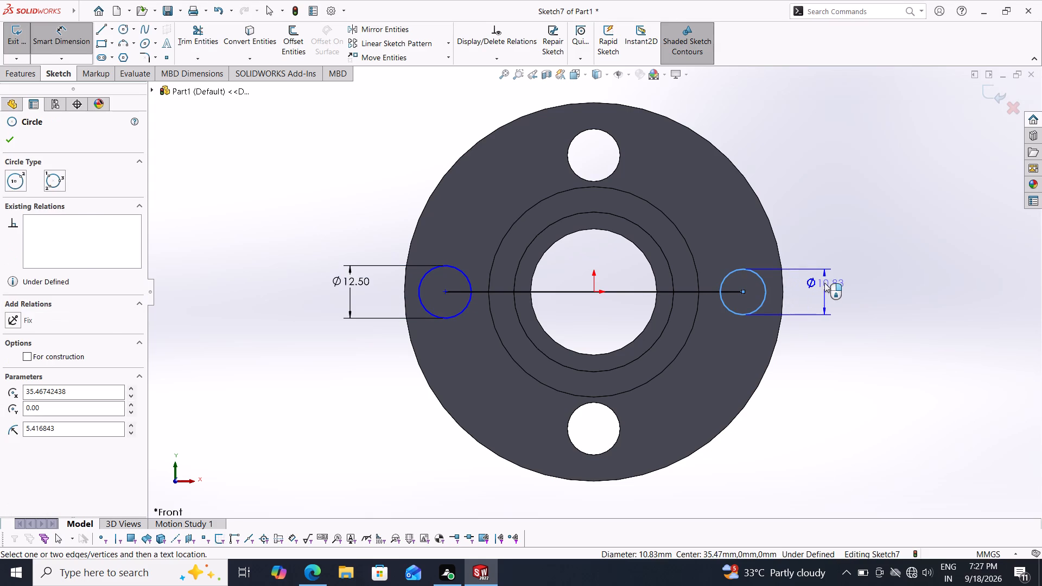
pyautogui.click(824, 283)
pyautogui.write('12')
pyautogui.press('.')
pyautogui.press('5')
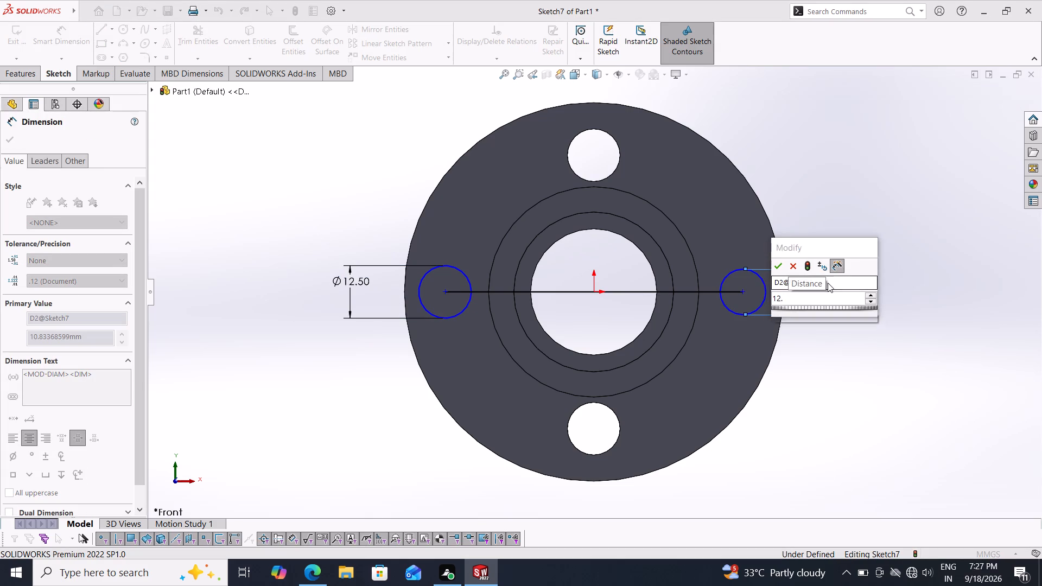
pyautogui.press('Return')
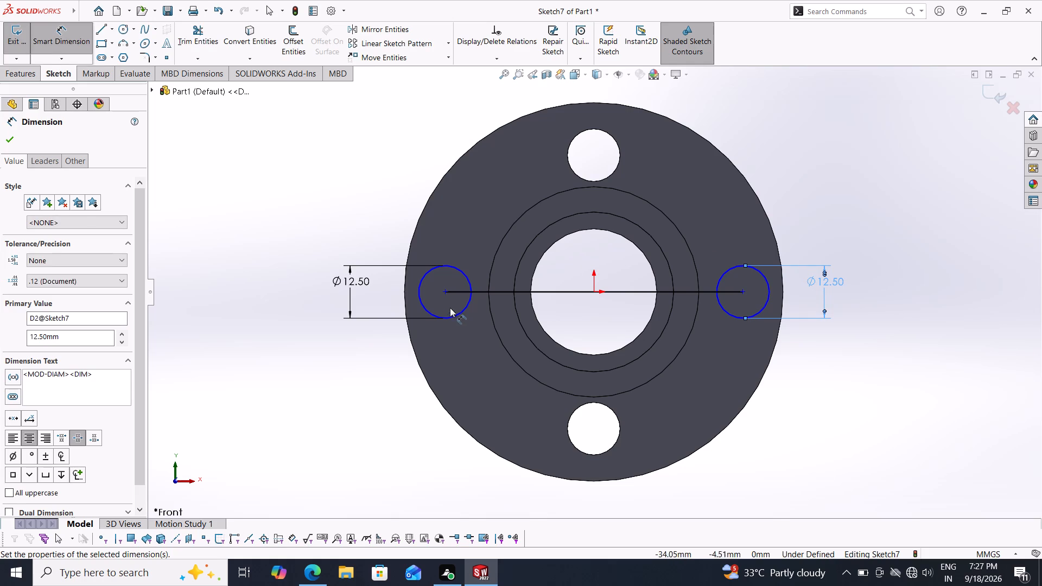
# Dimension the horizontal distance between the two circle centres to 65 mm.
pyautogui.click(448, 293)
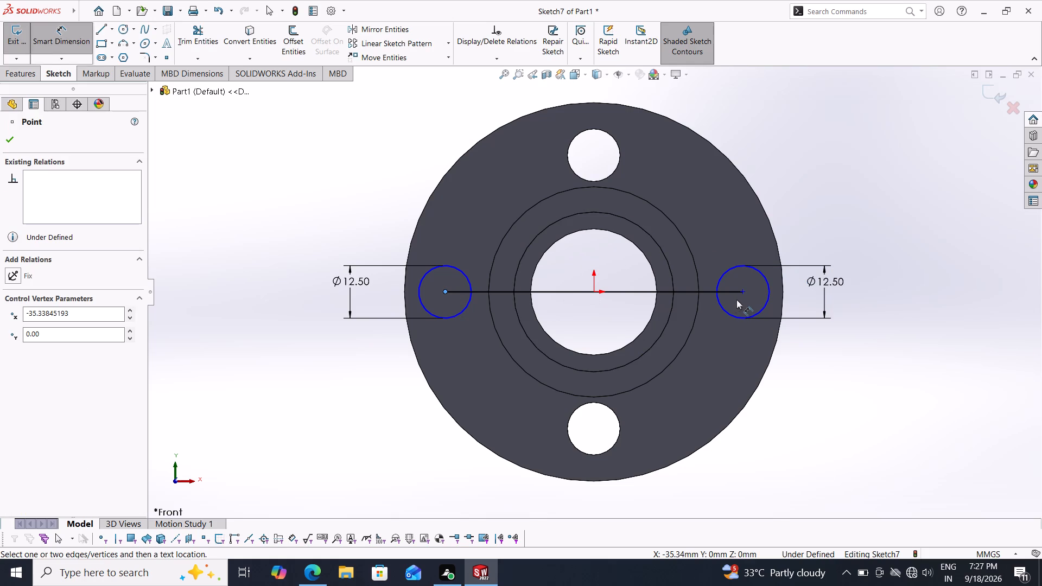
pyautogui.click(742, 292)
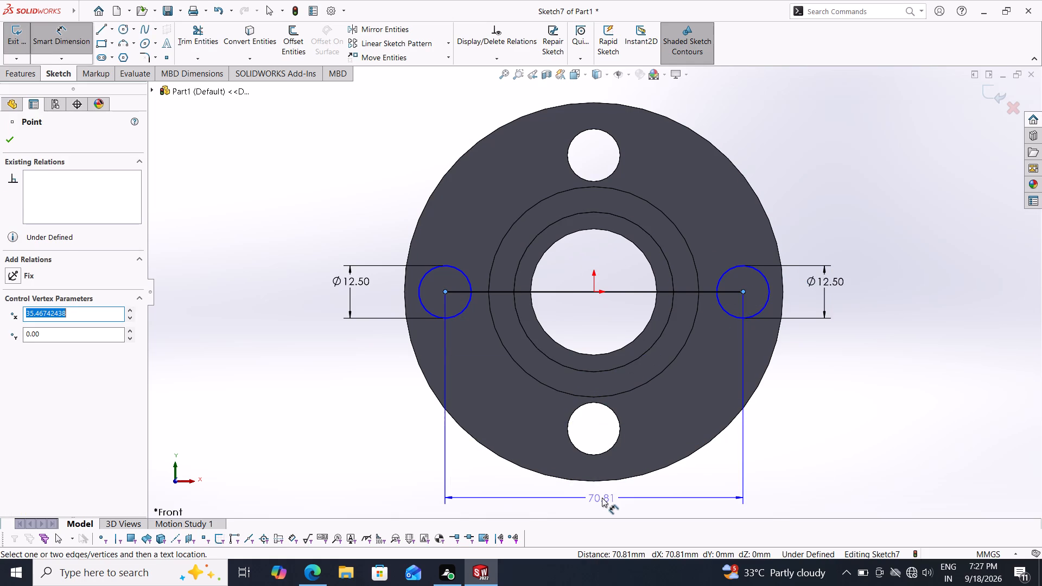
pyautogui.click(602, 498)
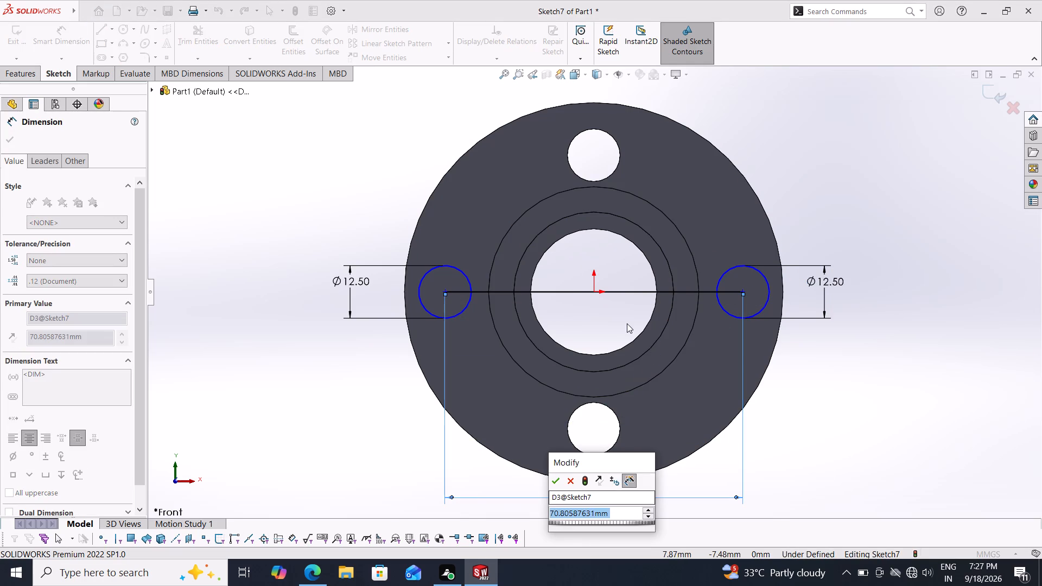
pyautogui.write('65')
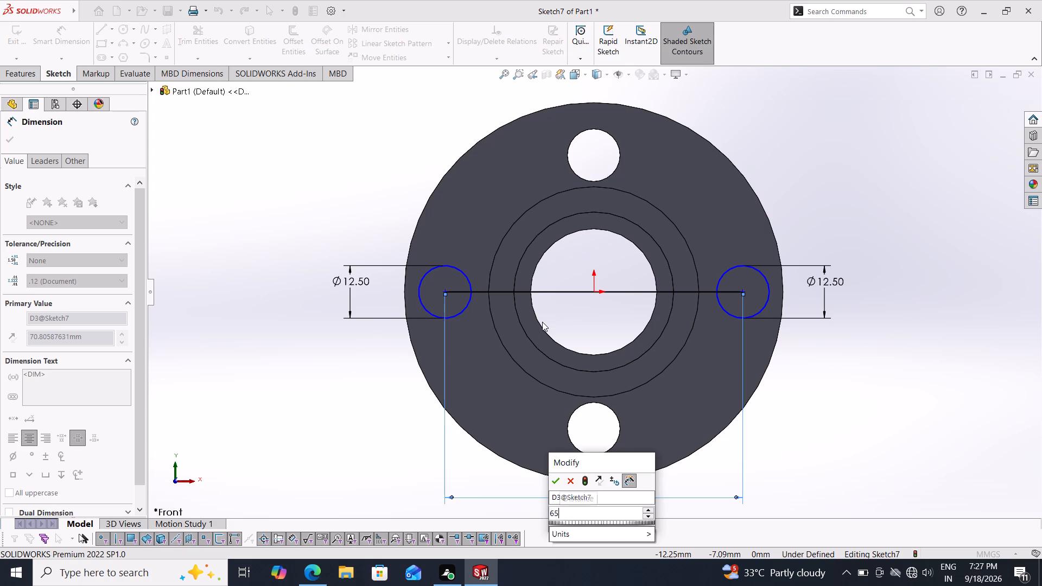
pyautogui.press('Return')
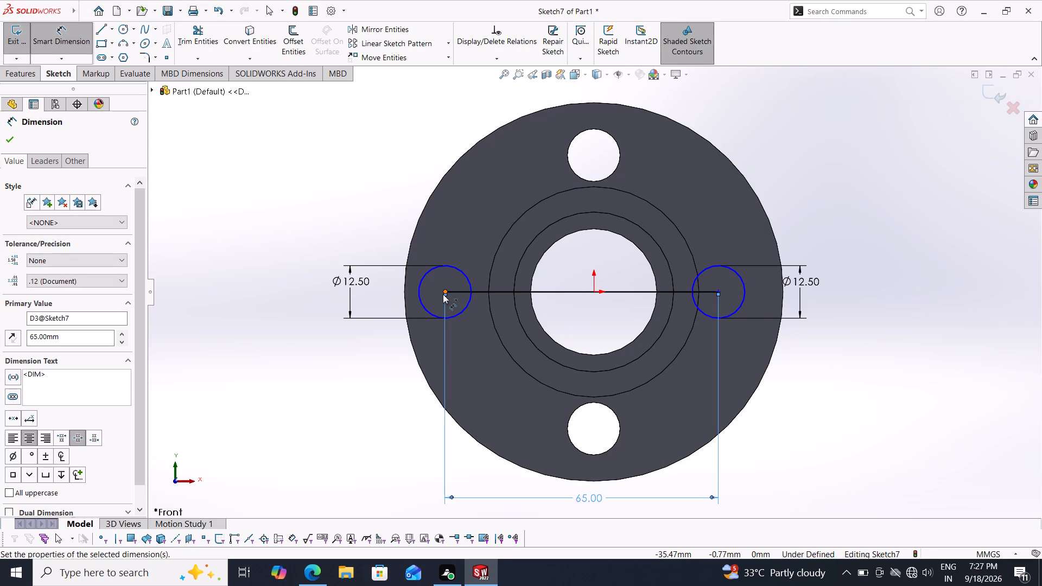
# Dimension the distance from the left circle's centre to the origin as 65/2, giving 32.5 mm.
pyautogui.click(443, 294)
pyautogui.click(596, 293)
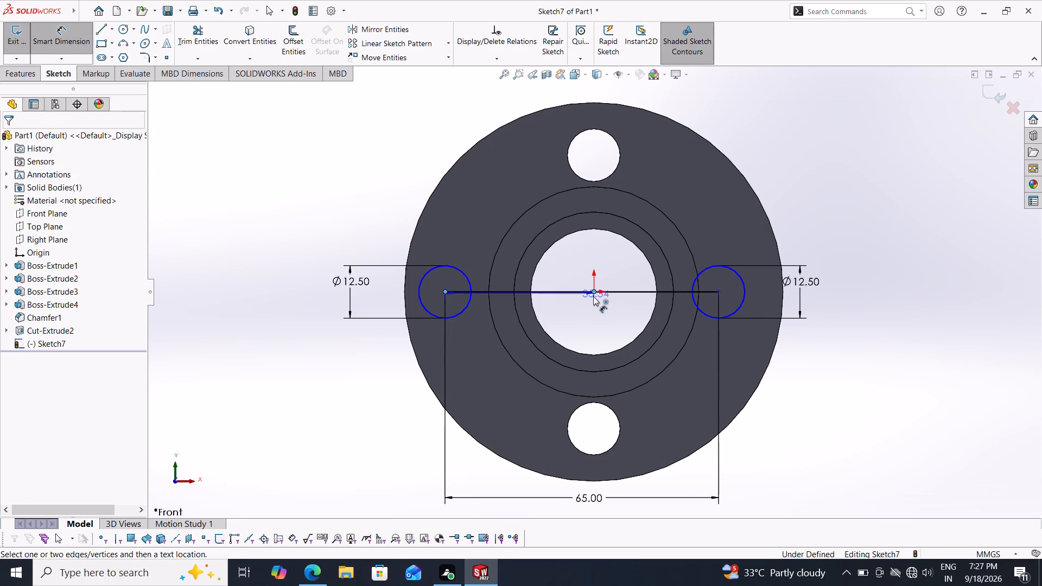
pyautogui.click(548, 387)
pyautogui.write('65')
pyautogui.write('/2')
pyautogui.press('Return')
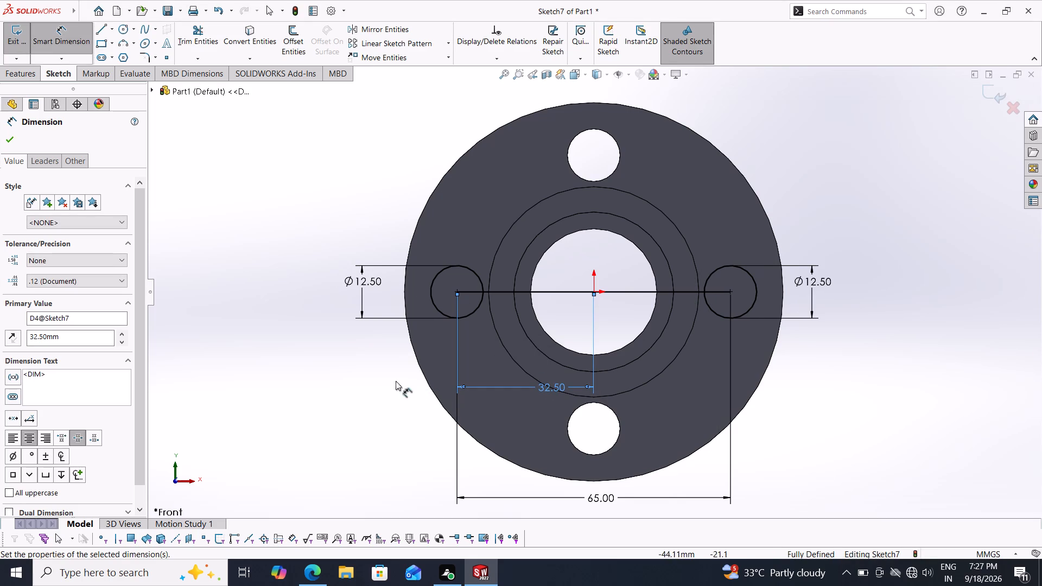
pyautogui.click(7, 138)
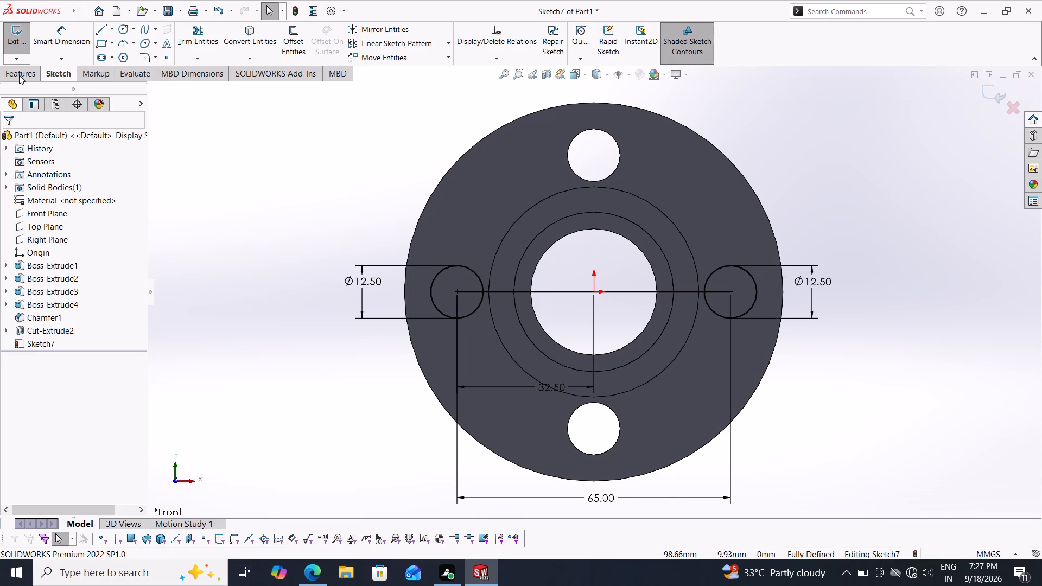
# Extrude-cut the two 12.5 mm circles on the horizontal line through the disc flange.
pyautogui.click(19, 75)
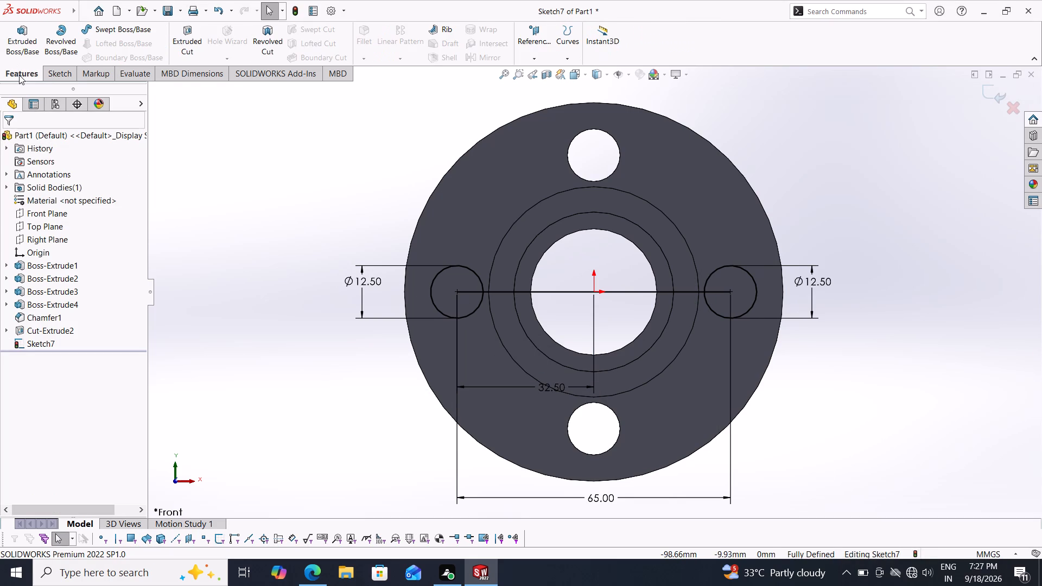
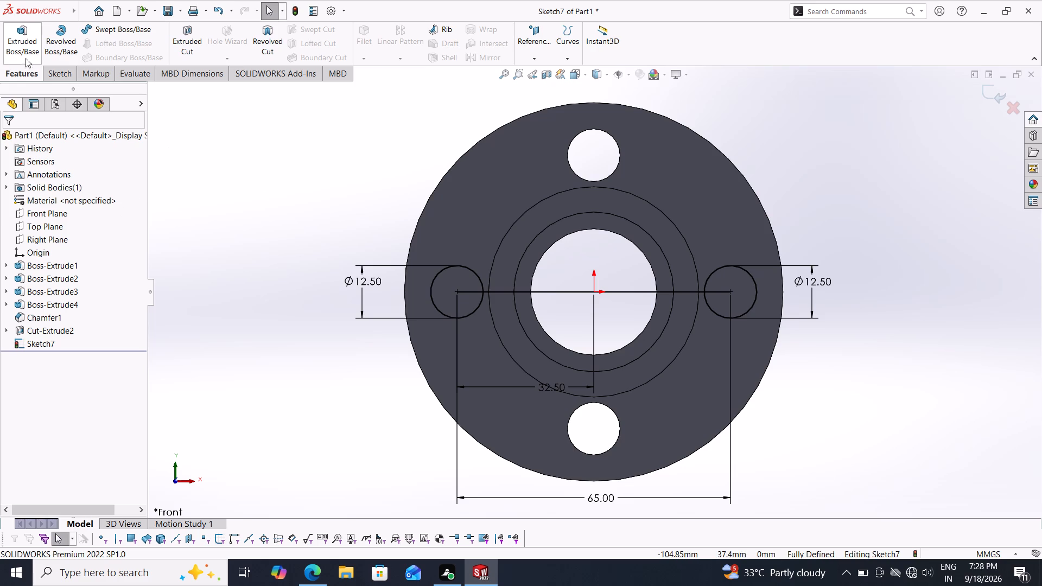
# Extrude-cut both 12.5 mm circles on the horizontal line 24 mm blind, with the direction reversed so it passes through the disc flange.
pyautogui.click(192, 34)
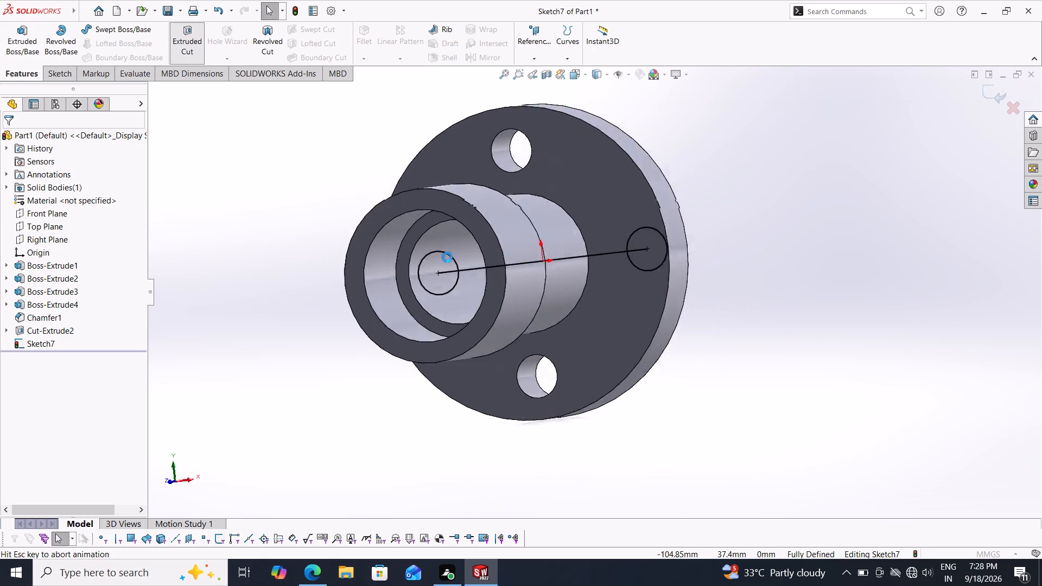
pyautogui.moveTo(651, 253); pyautogui.dragTo(536, 310, button='middle')
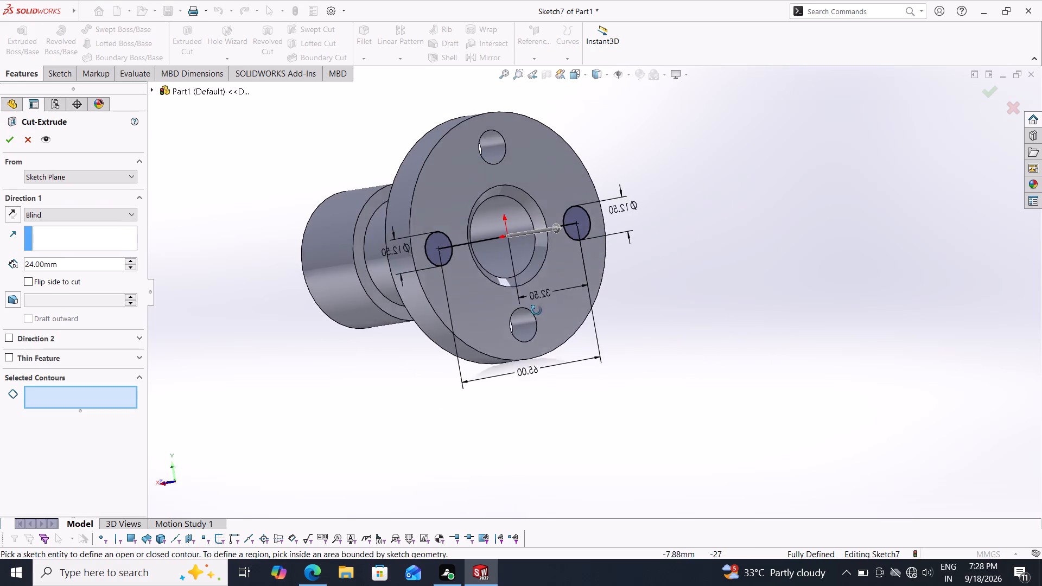
pyautogui.moveTo(536, 310); pyautogui.dragTo(529, 308, button='middle')
pyautogui.click(415, 239)
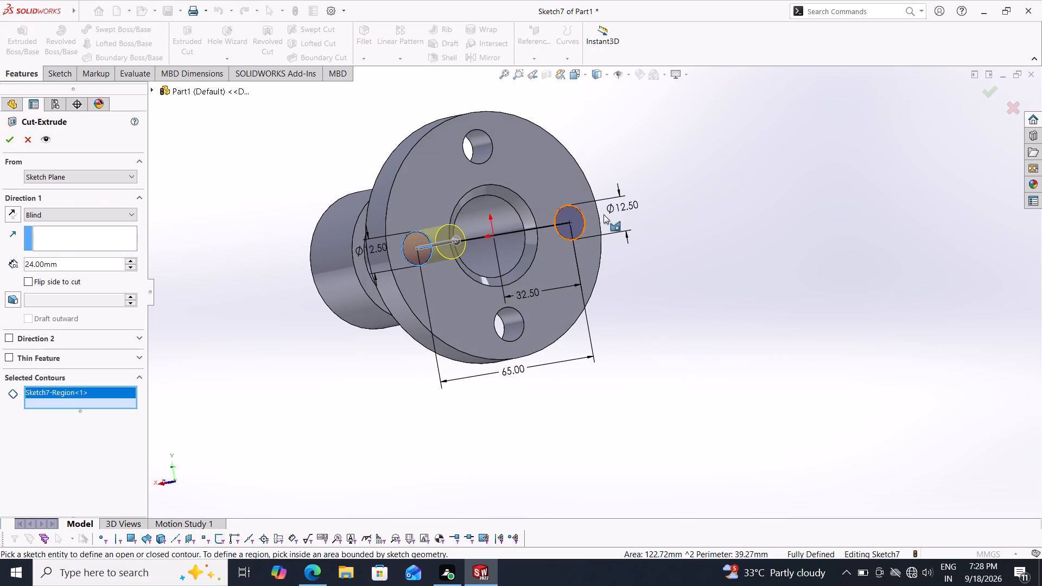
pyautogui.click(579, 213)
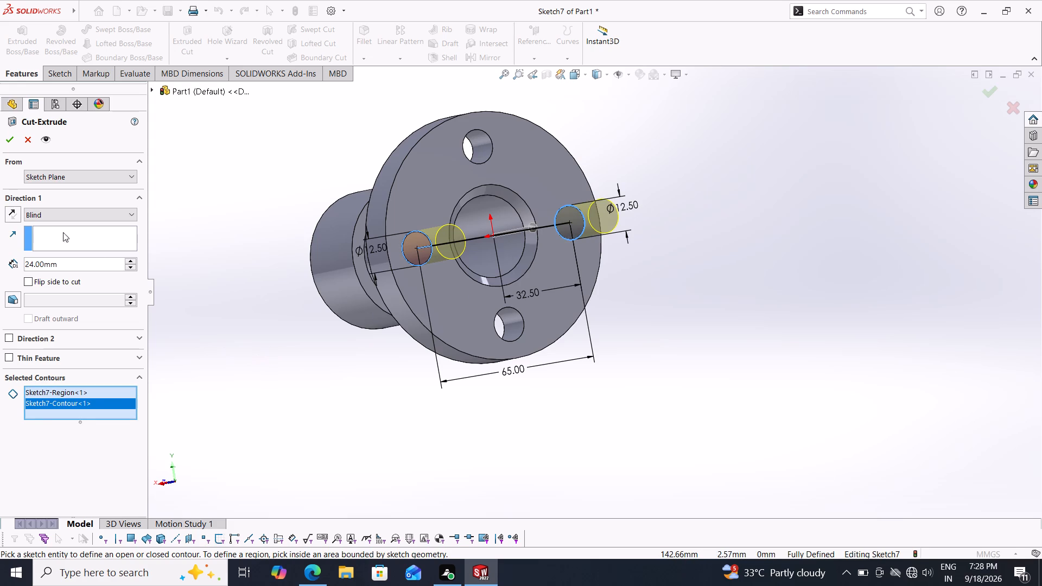
pyautogui.click(16, 214)
pyautogui.moveTo(230, 342); pyautogui.dragTo(319, 369, button='middle')
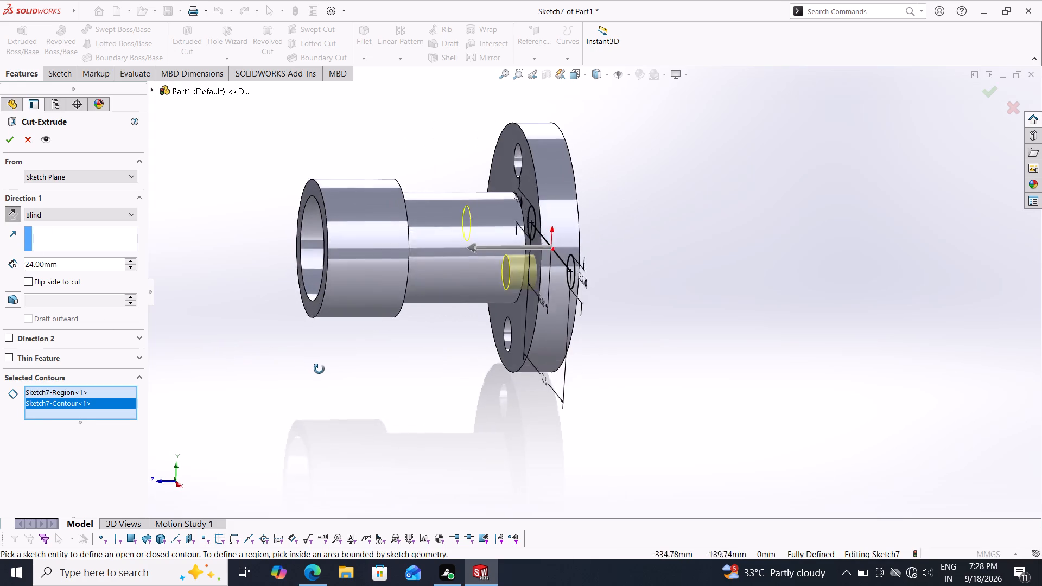
pyautogui.moveTo(319, 369); pyautogui.dragTo(405, 393, button='middle')
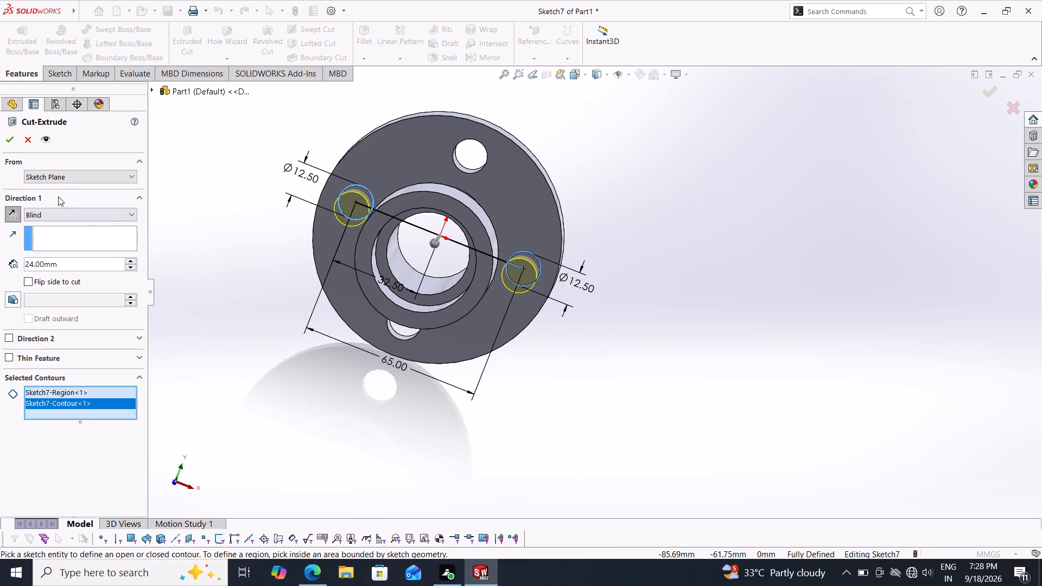
pyautogui.click(12, 137)
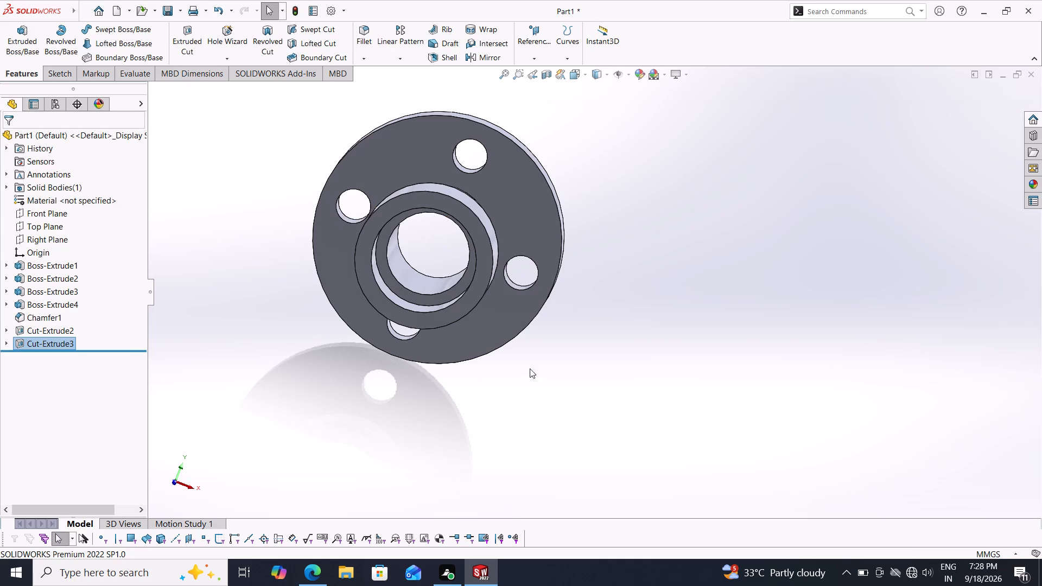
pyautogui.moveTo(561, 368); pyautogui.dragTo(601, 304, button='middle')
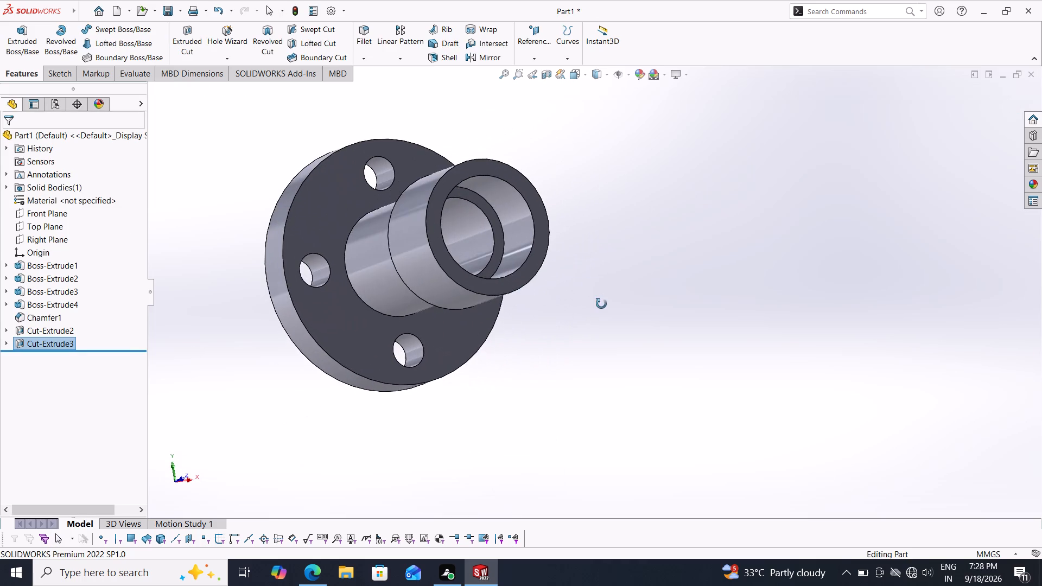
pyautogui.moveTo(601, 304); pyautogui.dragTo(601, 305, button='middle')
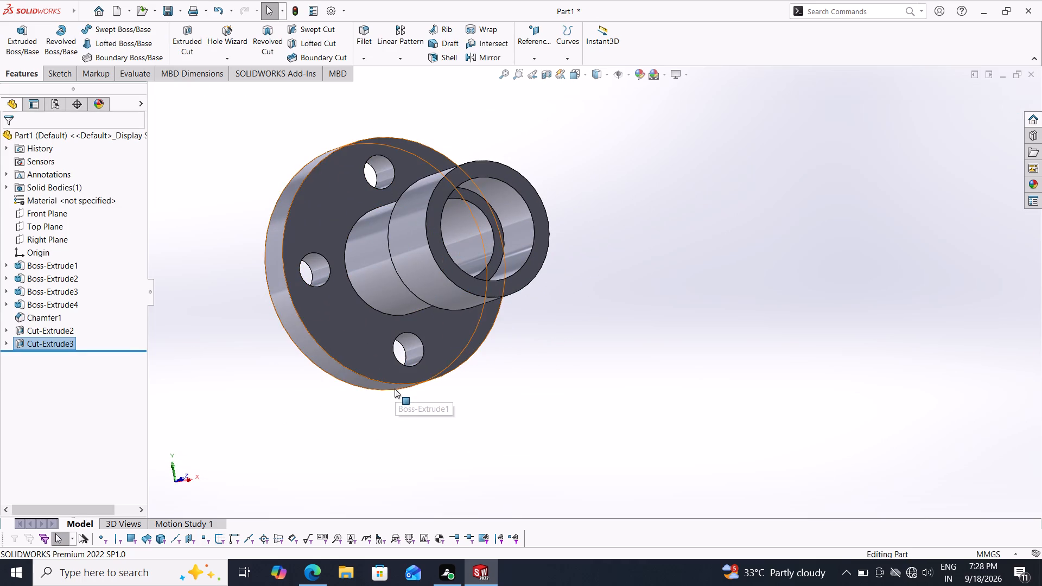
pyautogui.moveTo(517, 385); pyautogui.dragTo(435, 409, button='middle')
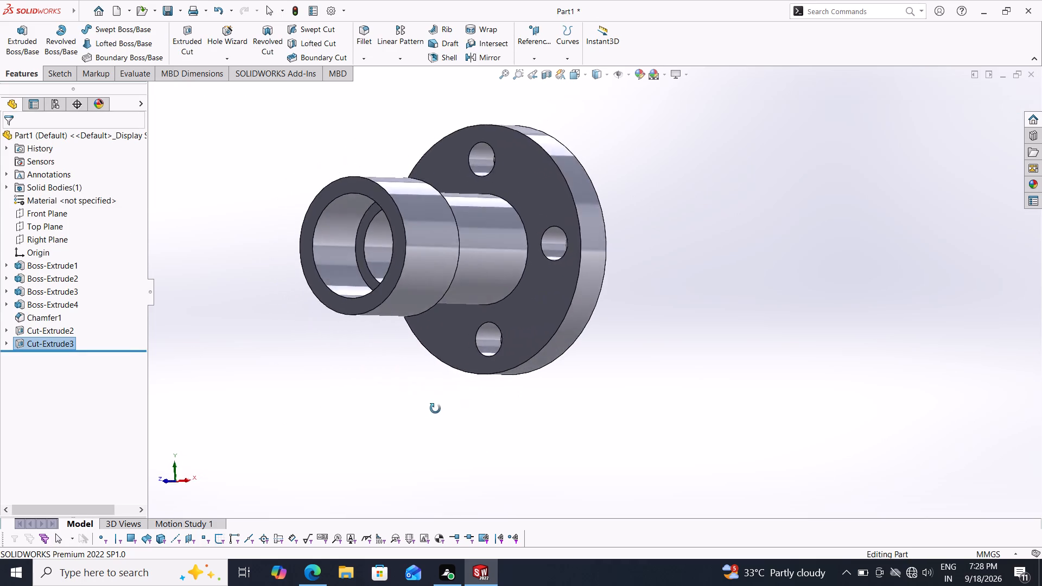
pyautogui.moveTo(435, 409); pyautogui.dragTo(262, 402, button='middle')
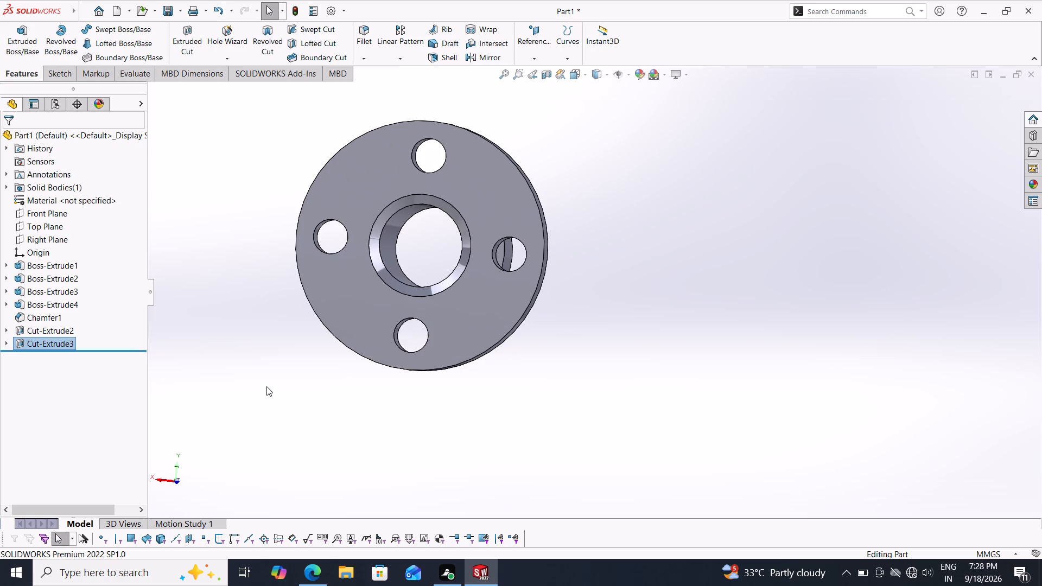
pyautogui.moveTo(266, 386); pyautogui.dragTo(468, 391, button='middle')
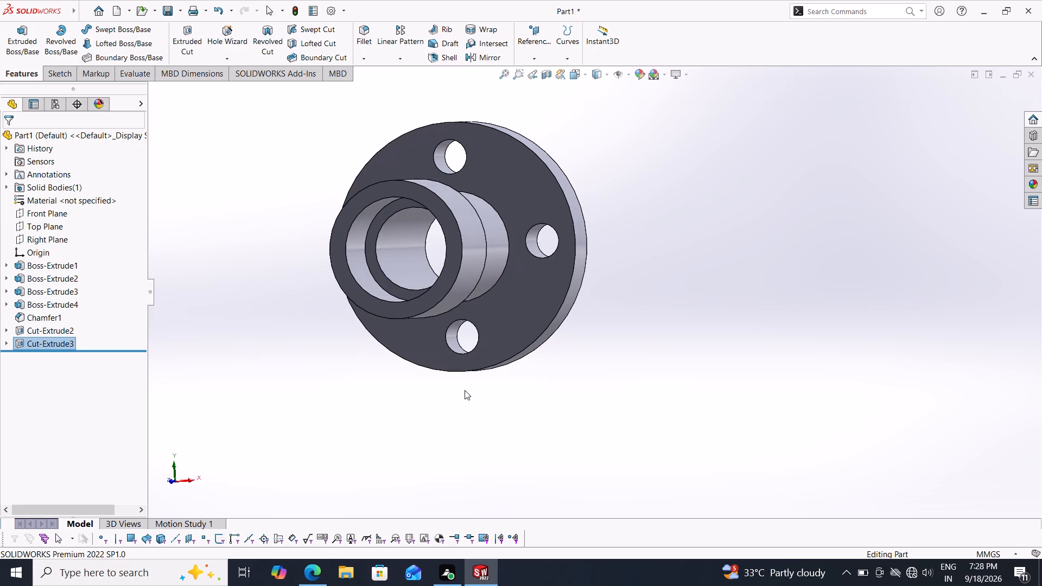
# Open the part's material library and compare the properties of the steels from 1023 Carbon Steel Sheet (SS) to AISI 1045.
pyautogui.rightClick(54, 194)
pyautogui.click(83, 202)
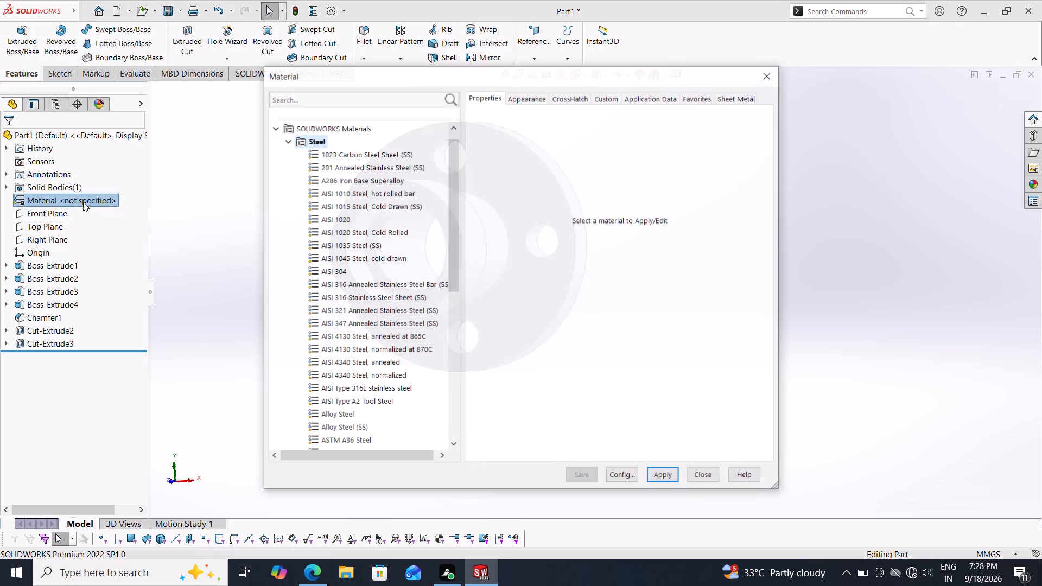
pyautogui.click(374, 155)
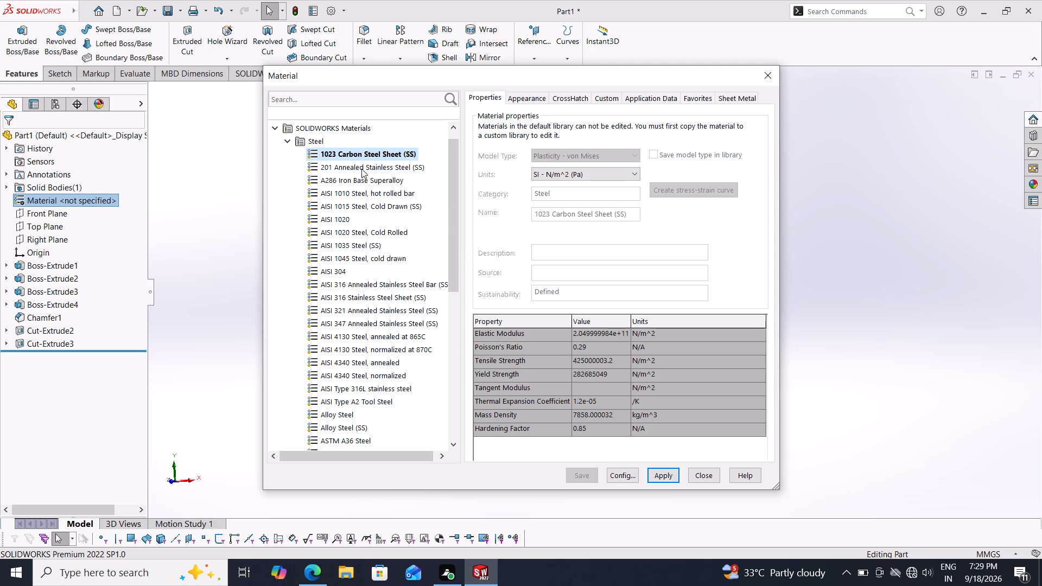
pyautogui.click(373, 154)
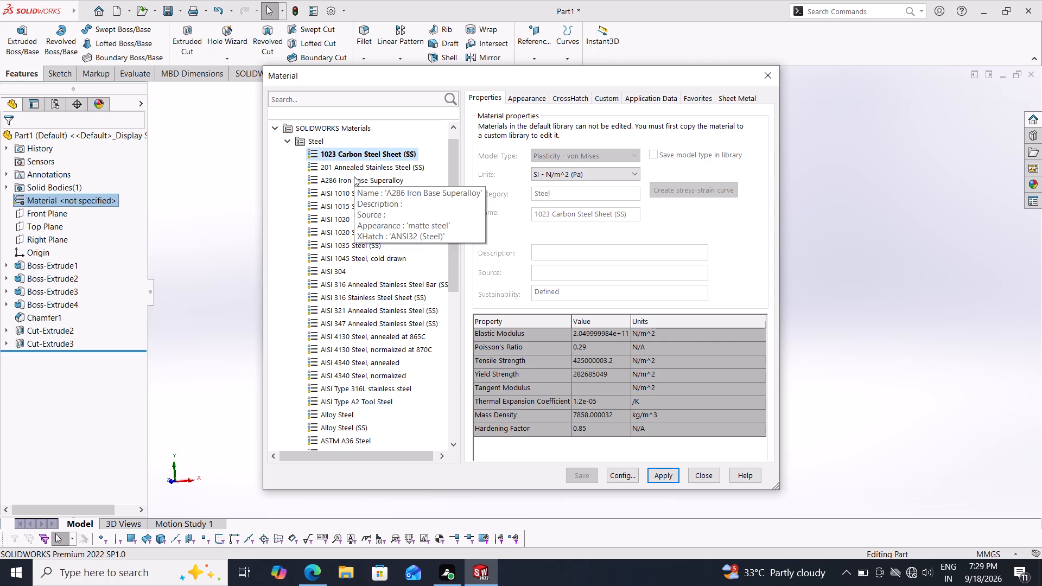
pyautogui.click(350, 168)
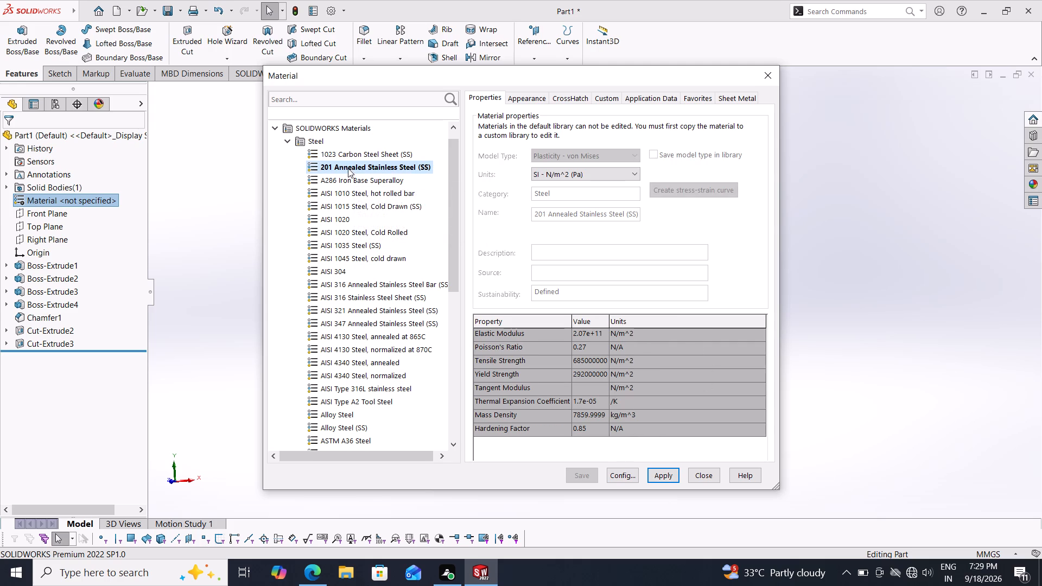
pyautogui.click(351, 158)
pyautogui.scroll(-3, 584, 270)
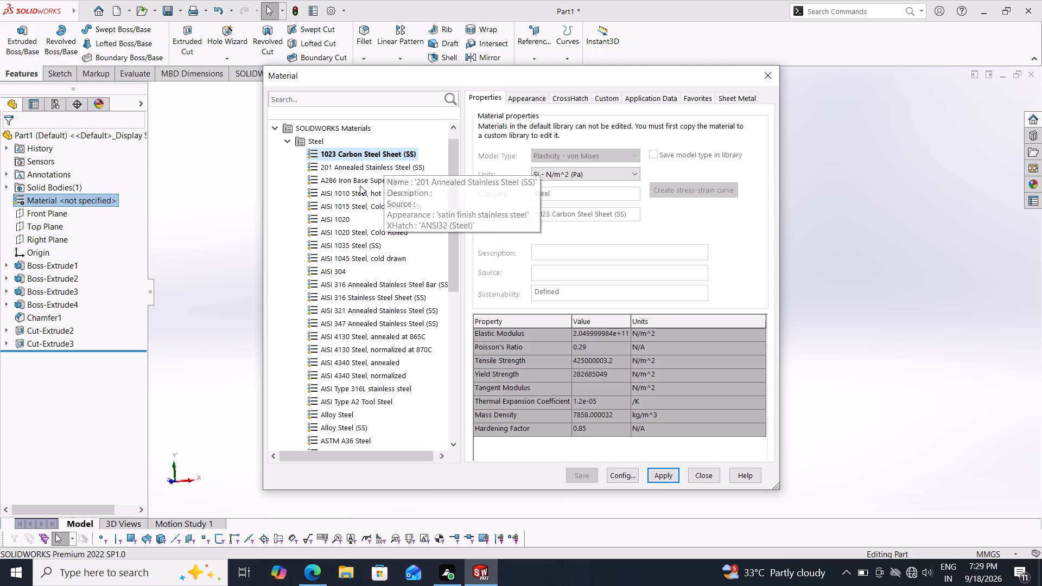
pyautogui.click(381, 164)
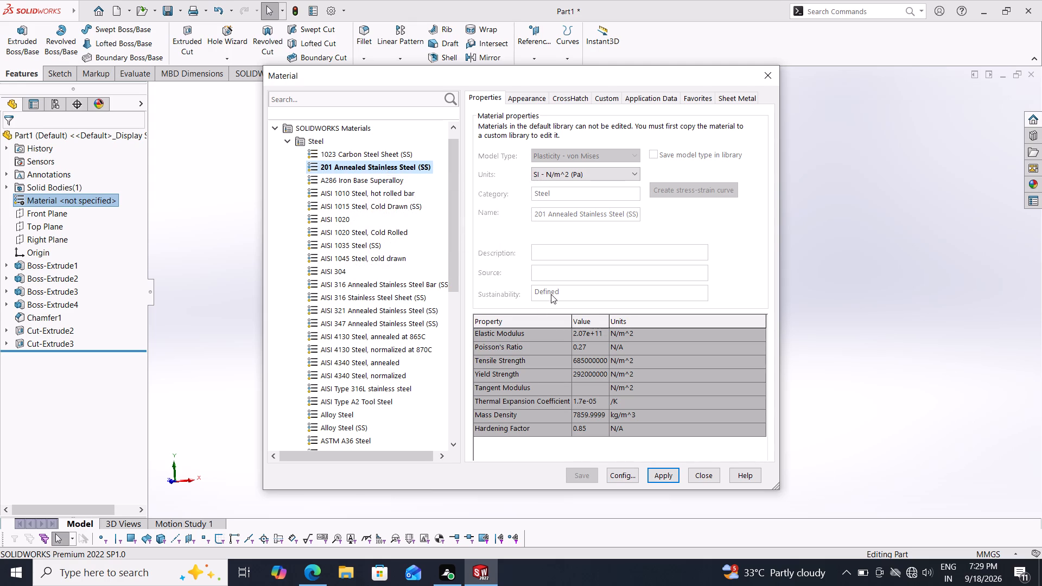
pyautogui.scroll(-1, 558, 292)
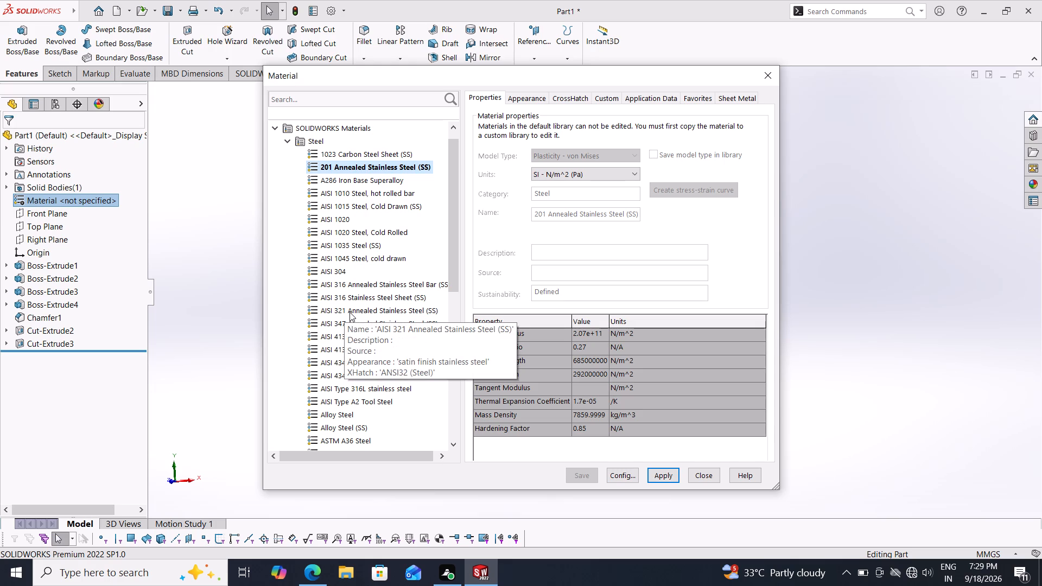
pyautogui.click(393, 179)
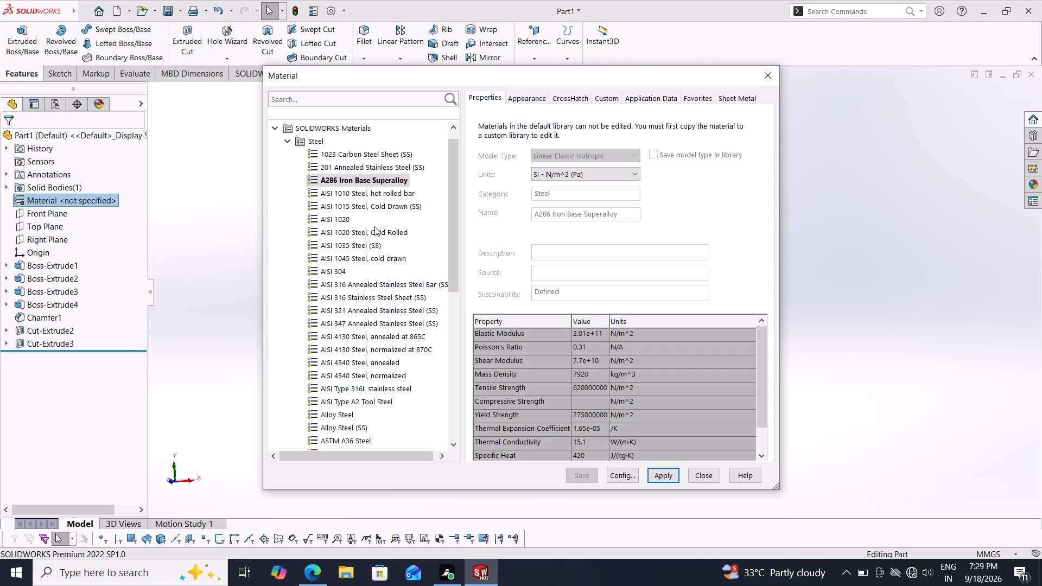
pyautogui.click(400, 193)
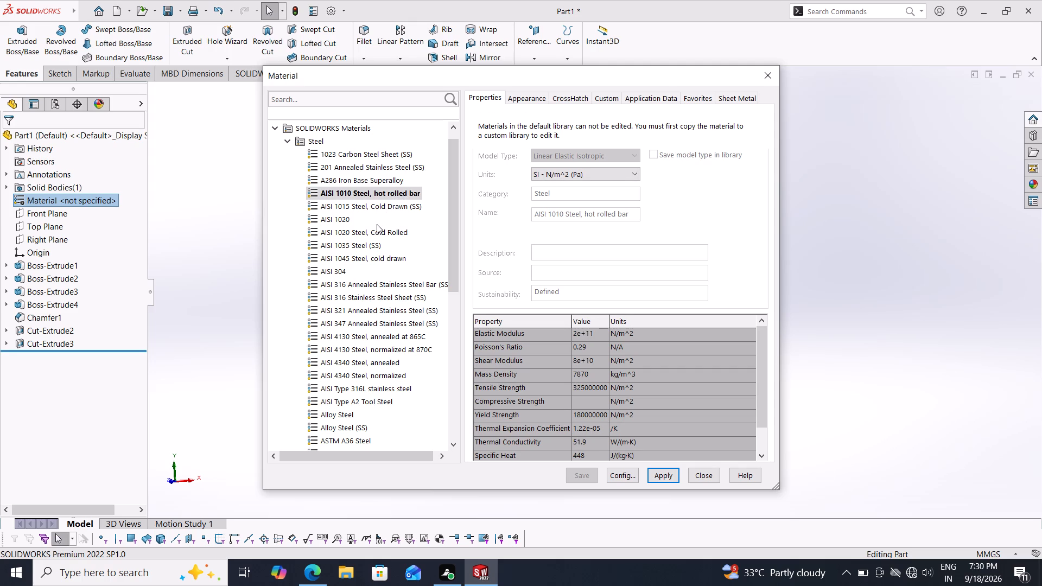
pyautogui.click(376, 205)
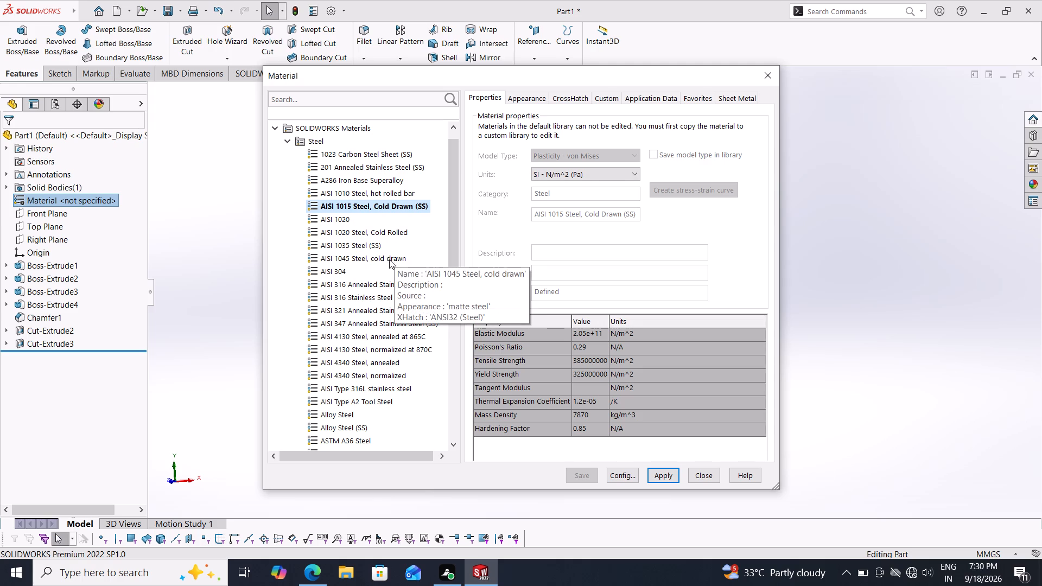
pyautogui.click(338, 222)
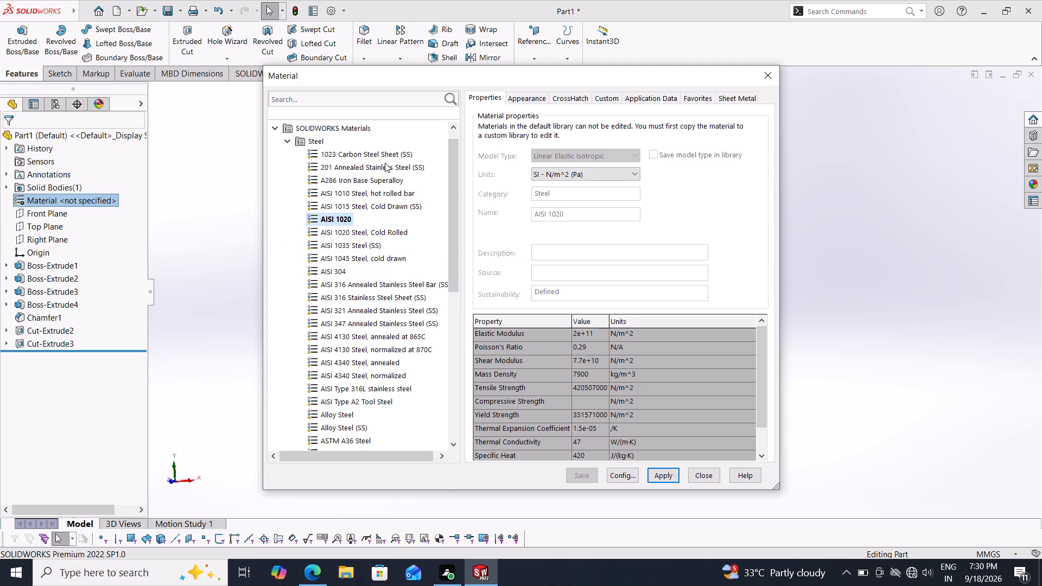
pyautogui.click(392, 150)
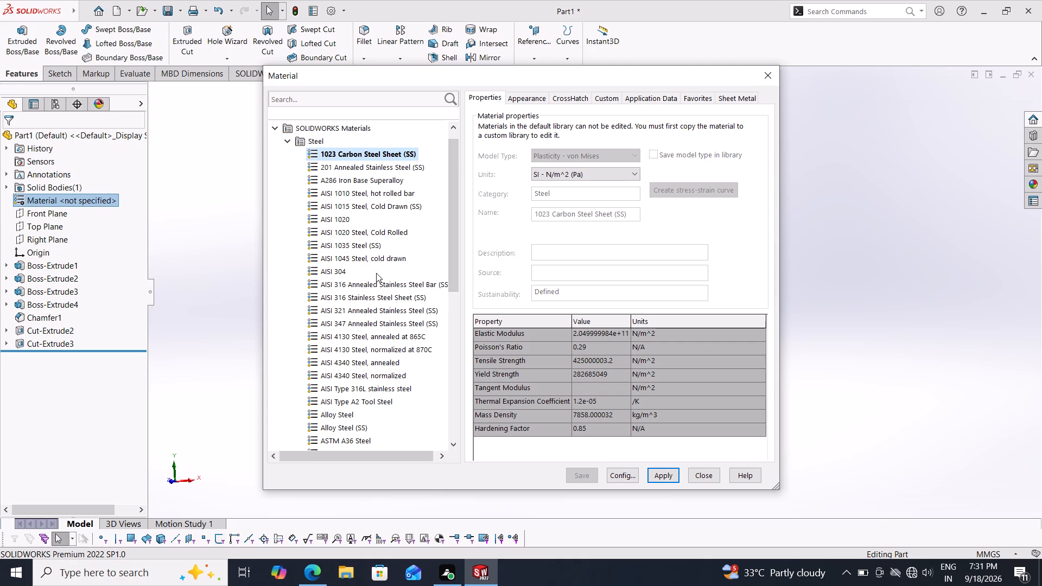
pyautogui.click(354, 254)
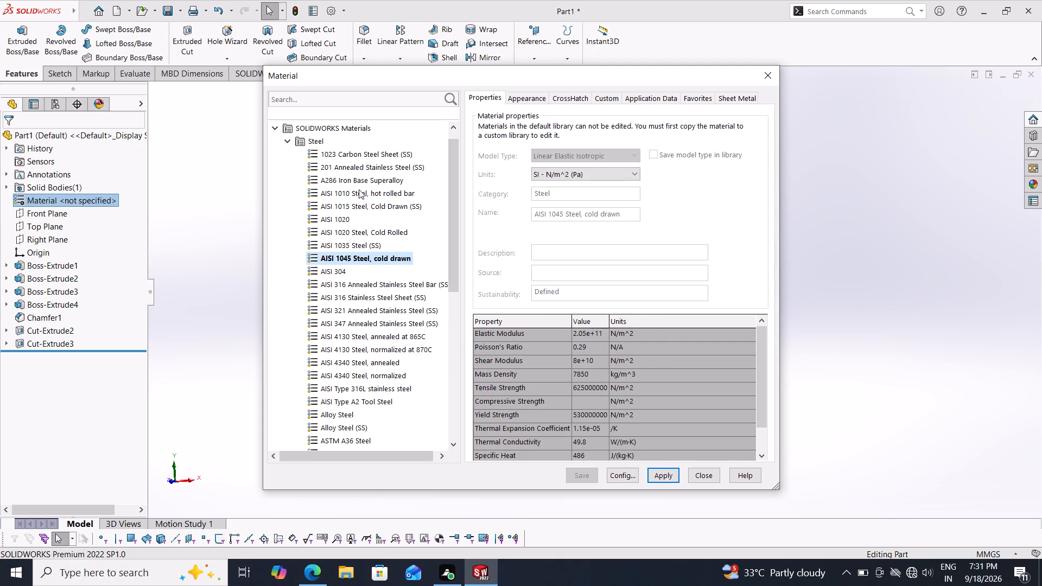
# Apply the material 1023 Carbon Steel Sheet (SS) to the part and close the material library.
pyautogui.click(379, 154)
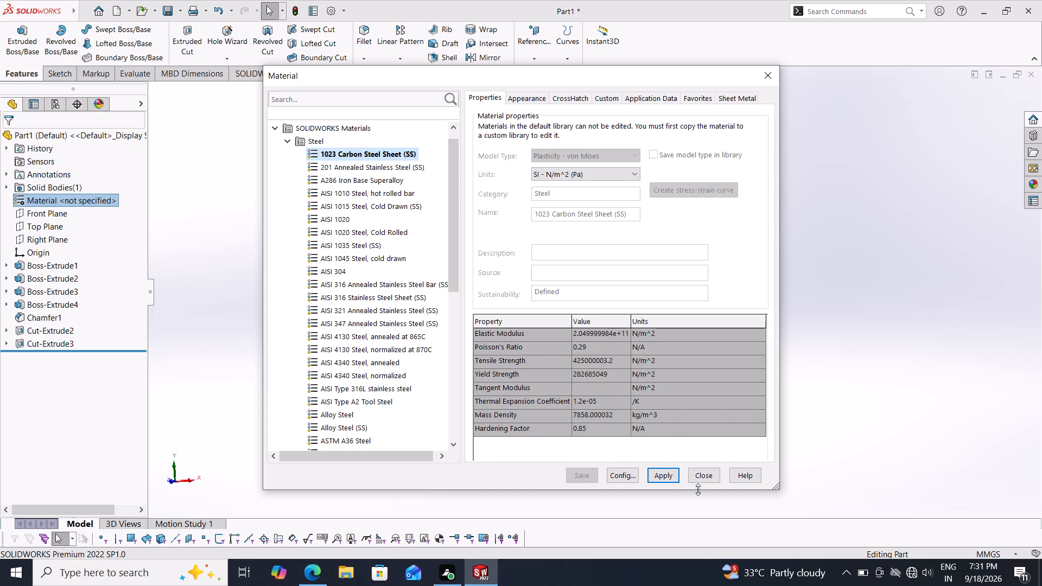
pyautogui.click(664, 472)
pyautogui.click(710, 475)
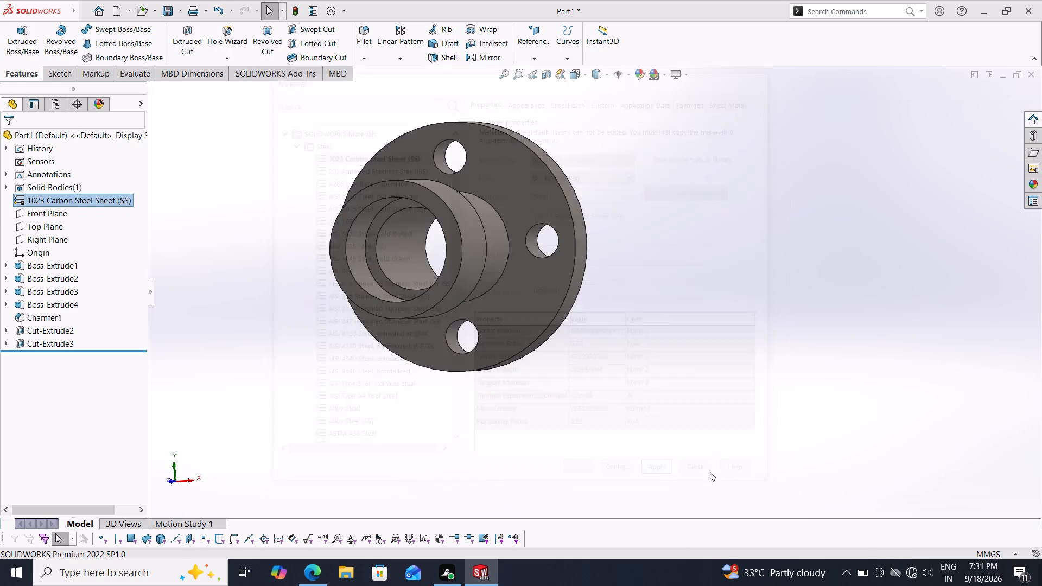
# Apply the metallic cool grey car paint appearance to the whole part.
pyautogui.moveTo(632, 331); pyautogui.dragTo(460, 404, button='middle')
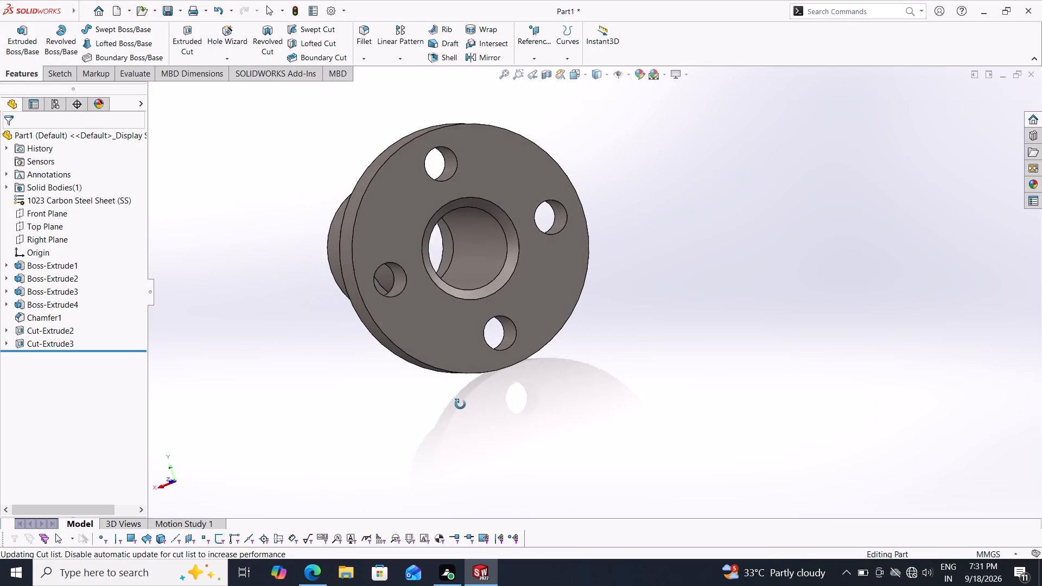
pyautogui.moveTo(460, 404); pyautogui.dragTo(633, 394, button='middle')
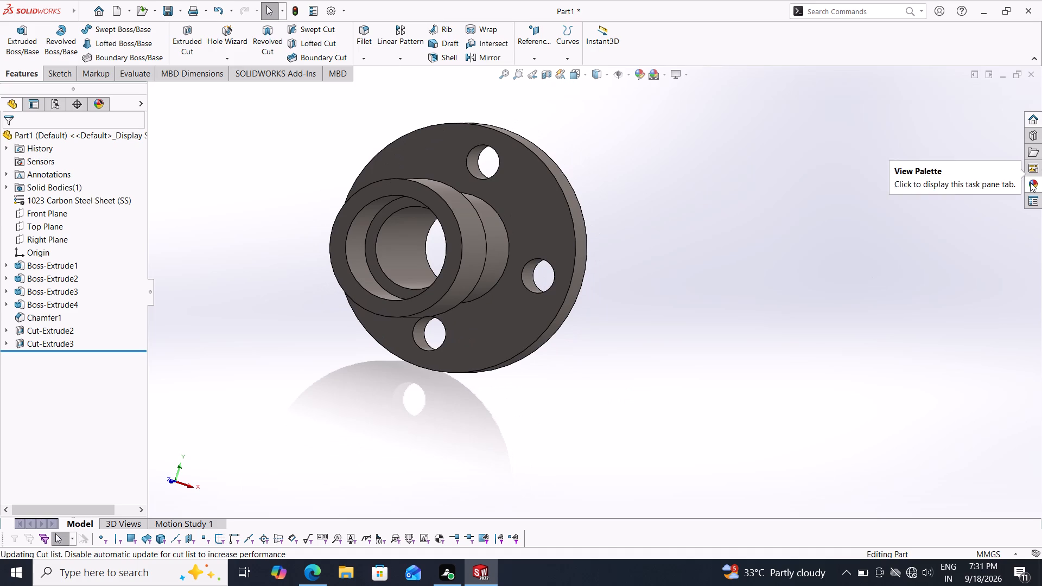
pyautogui.click(1030, 182)
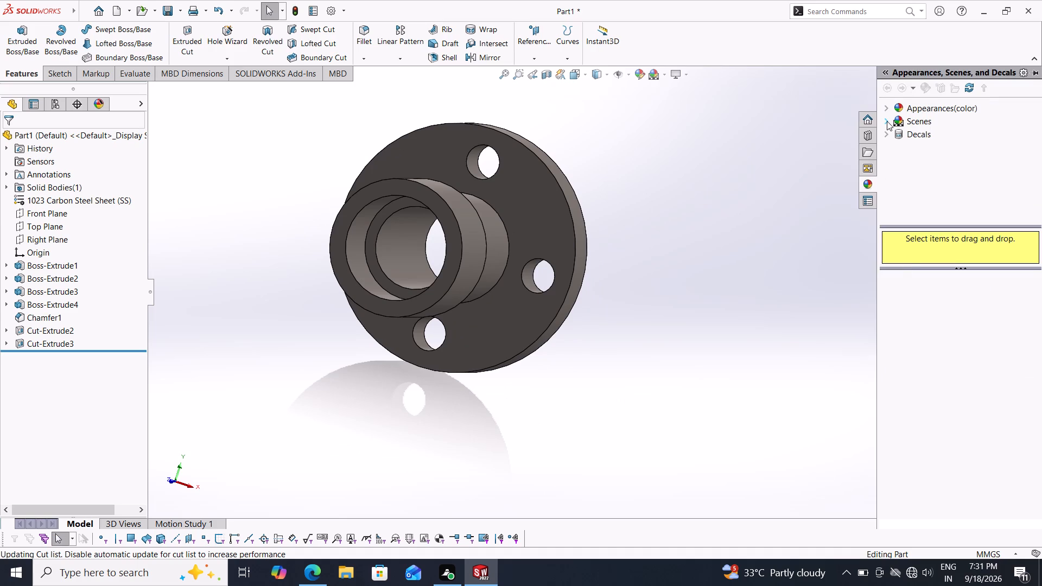
pyautogui.click(888, 109)
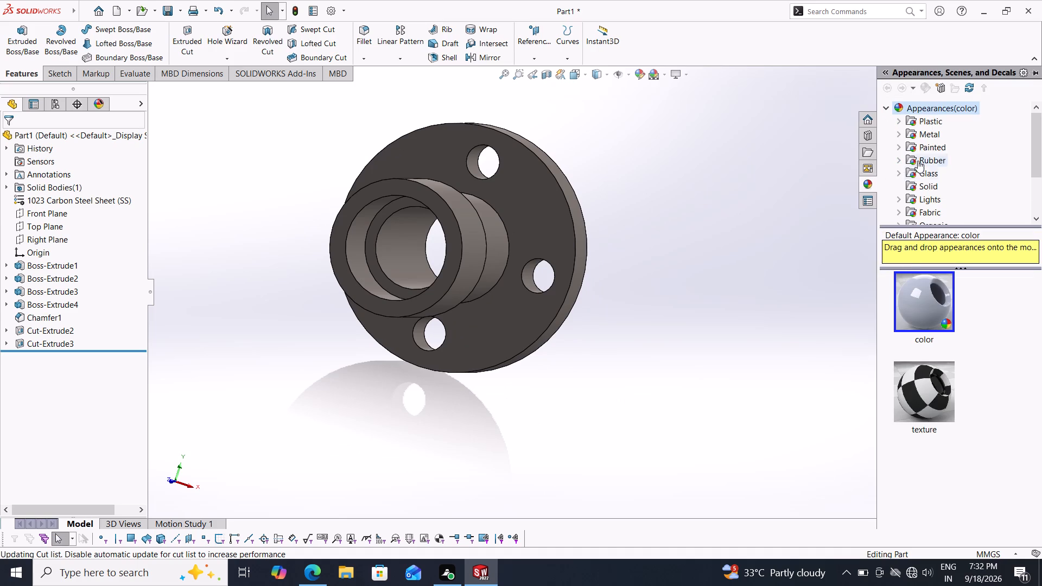
pyautogui.click(896, 120)
pyautogui.click(899, 112)
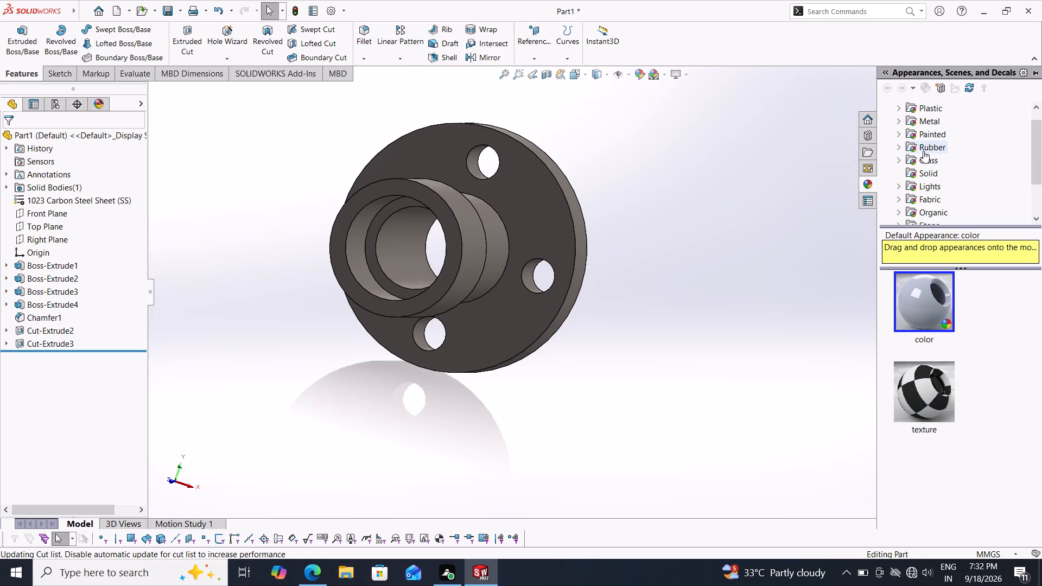
pyautogui.click(927, 133)
pyautogui.click(899, 130)
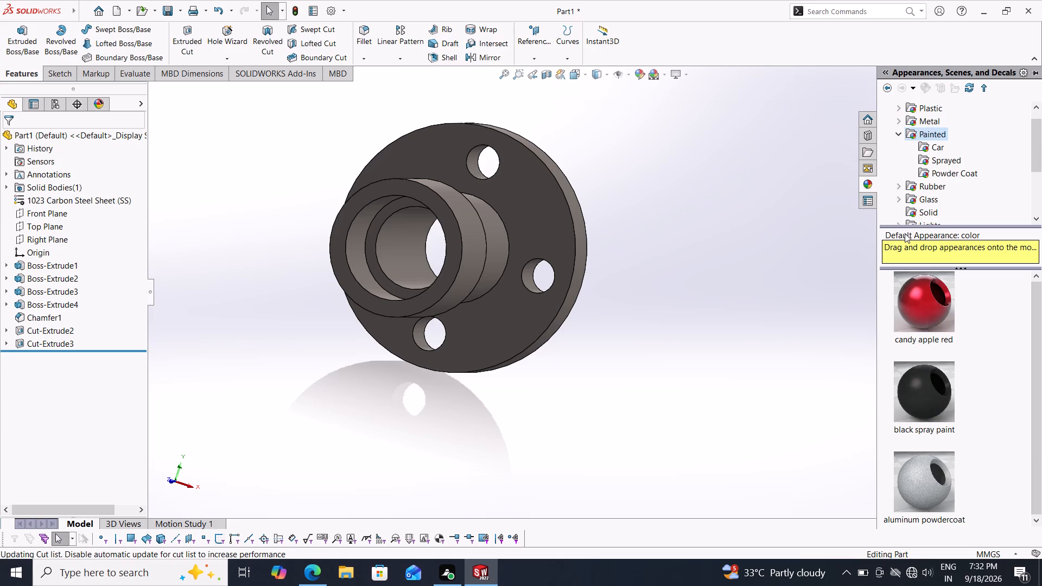
pyautogui.click(942, 152)
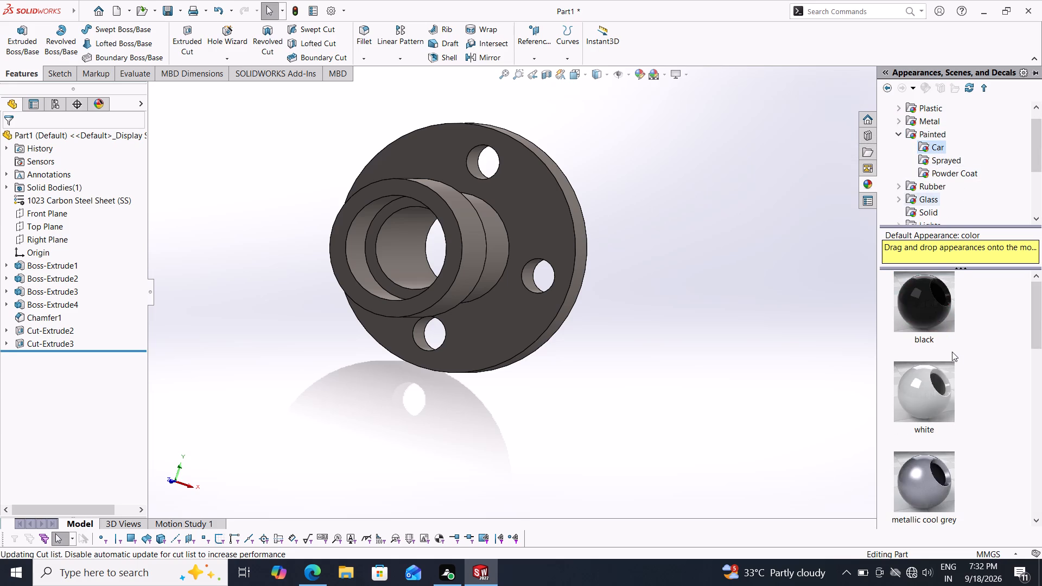
pyautogui.scroll(-1, 954, 358)
pyautogui.moveTo(932, 316); pyautogui.dragTo(584, 290)
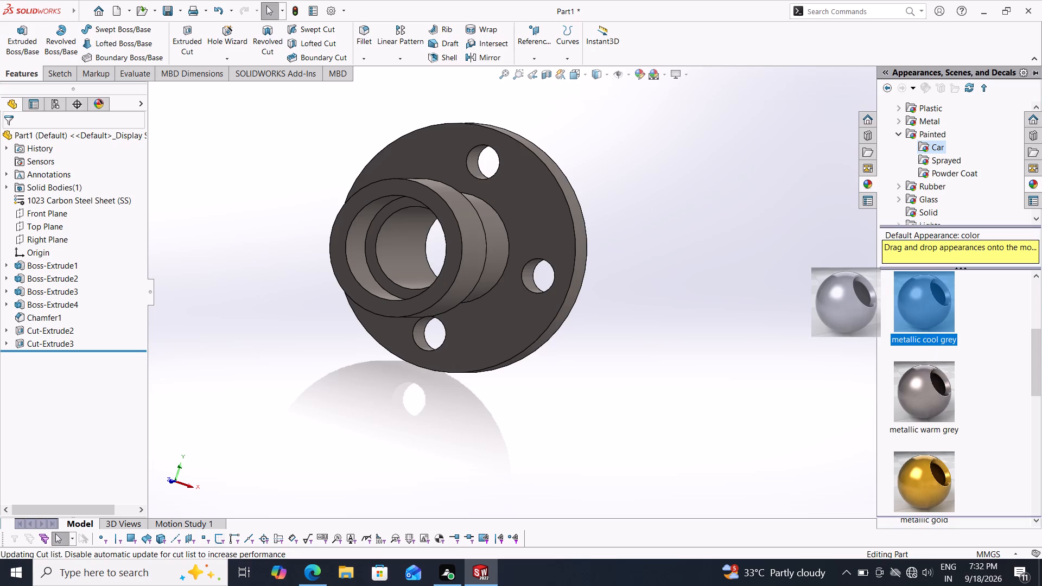
pyautogui.moveTo(584, 290); pyautogui.dragTo(517, 259)
pyautogui.click(532, 256)
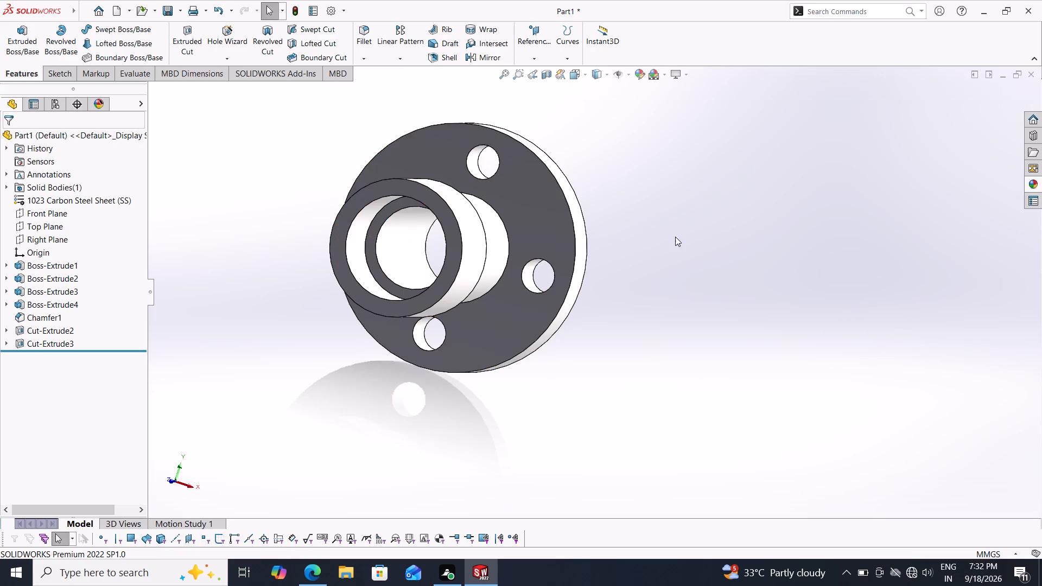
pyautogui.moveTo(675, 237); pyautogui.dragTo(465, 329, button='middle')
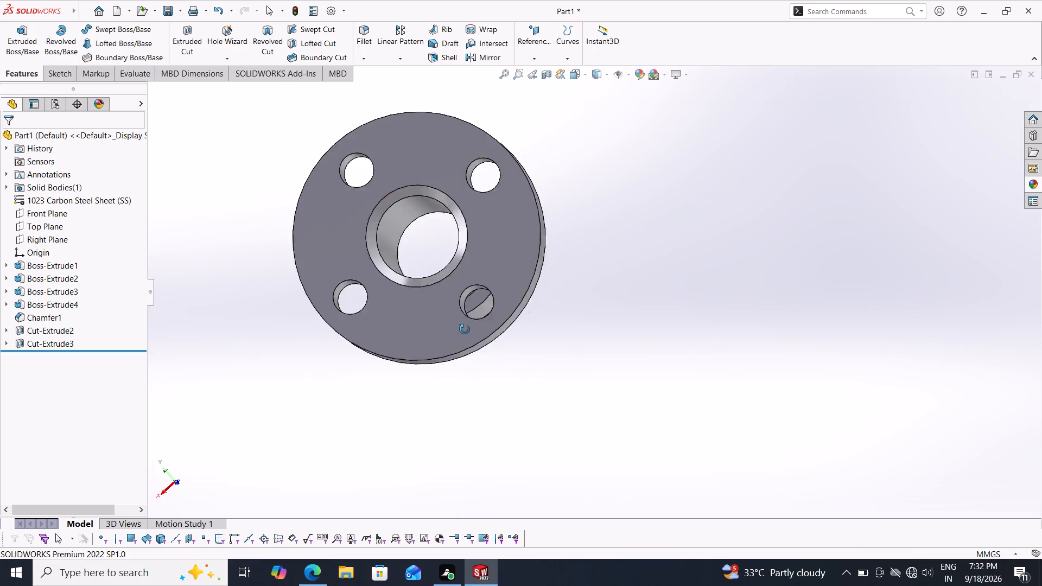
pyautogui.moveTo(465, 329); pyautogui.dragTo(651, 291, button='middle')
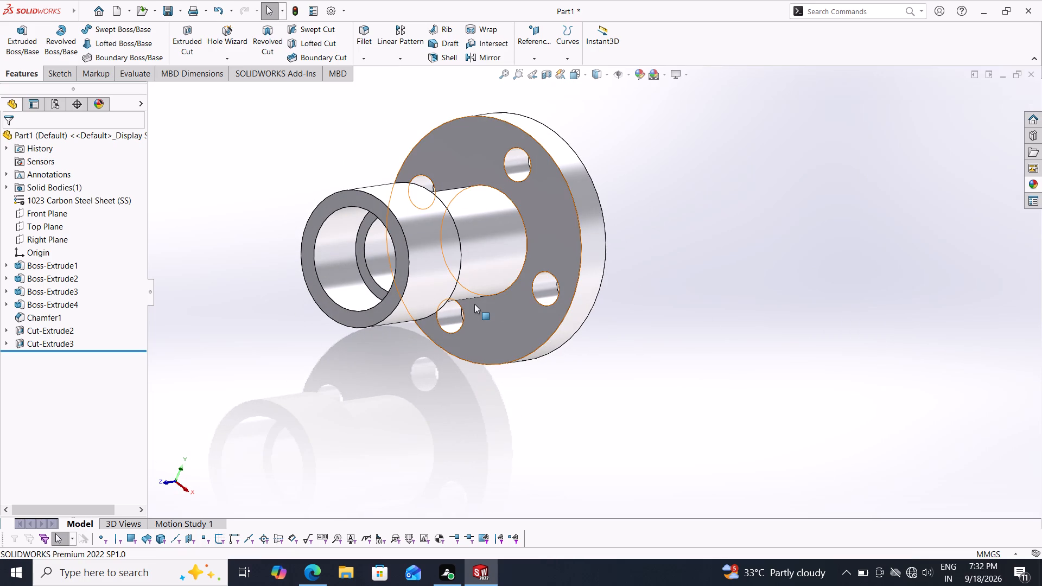
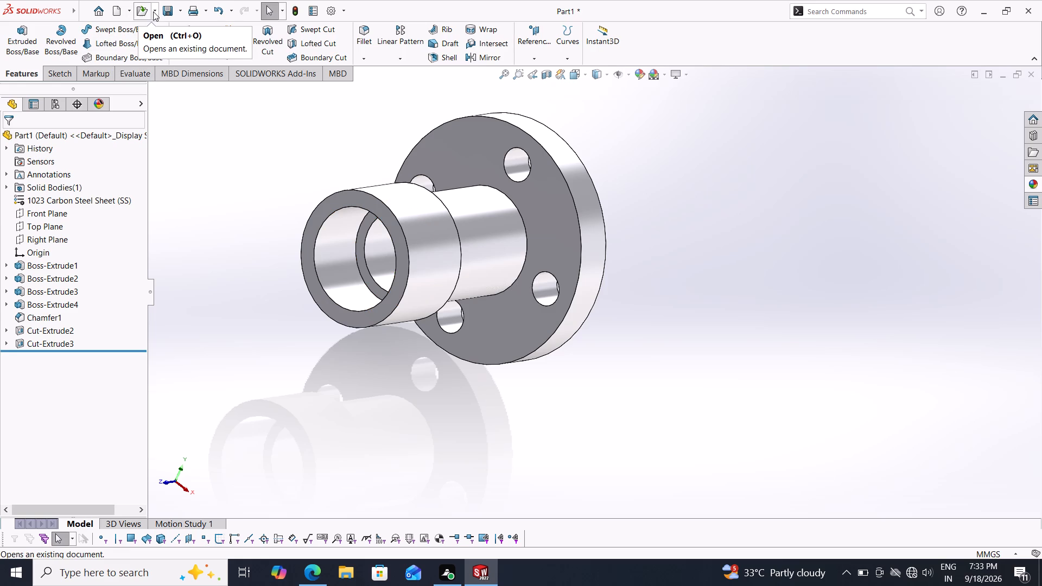
# Save the part as 18-09-05 in the Documents folder, one level above the support folder.
pyautogui.click(179, 11)
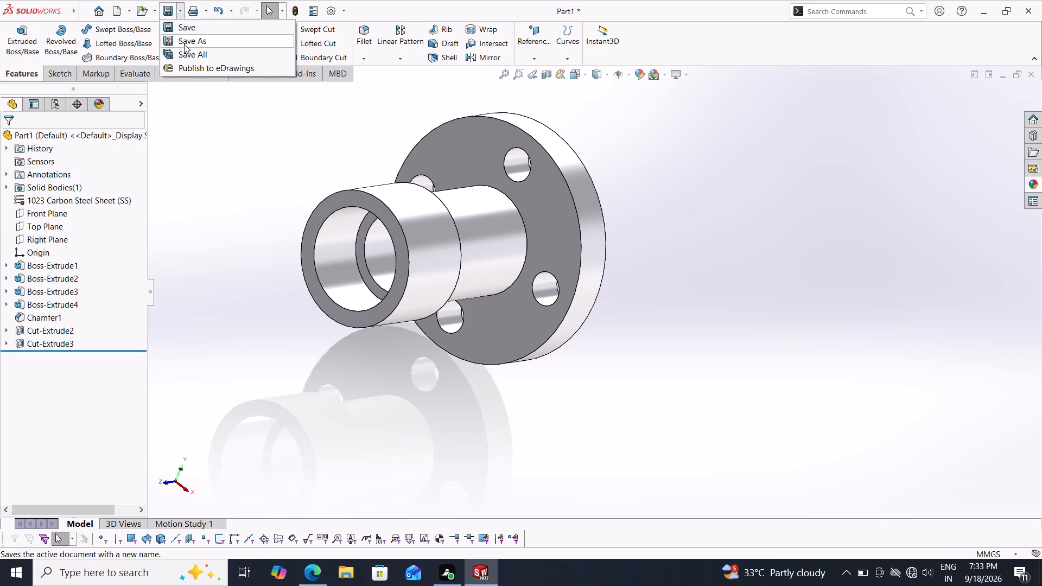
pyautogui.click(184, 44)
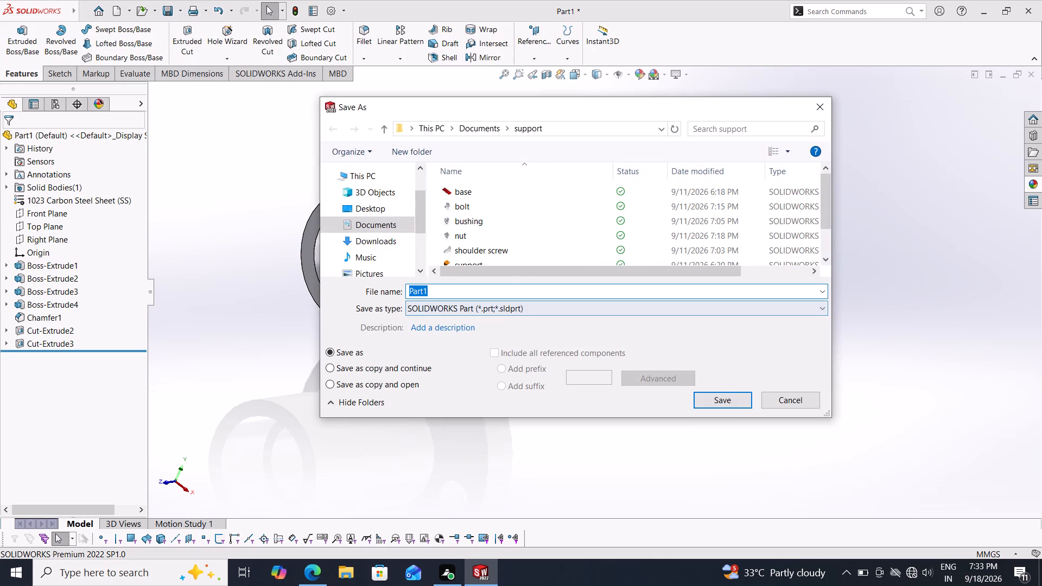
pyautogui.click(384, 127)
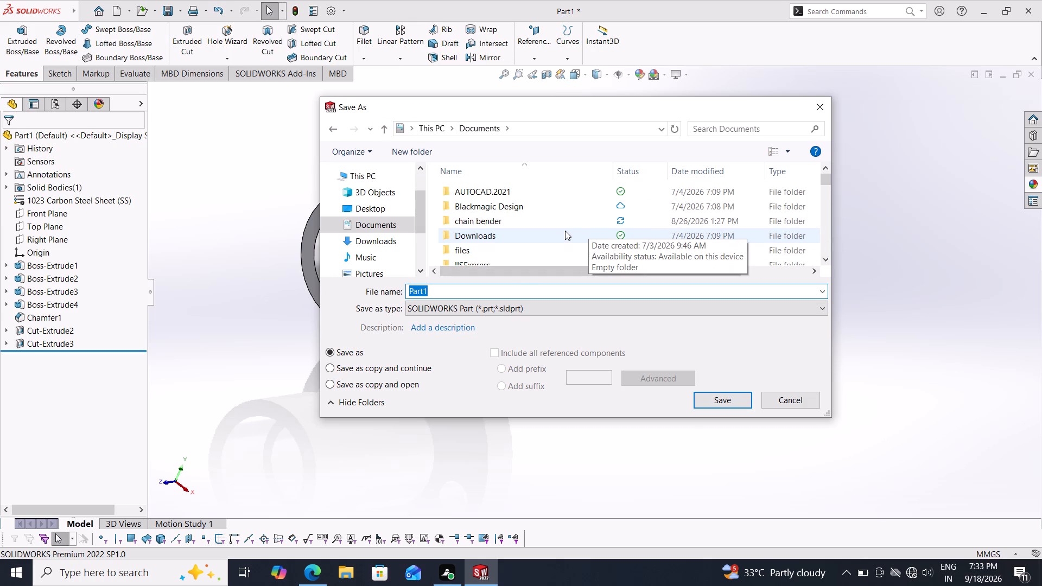
pyautogui.press('1')
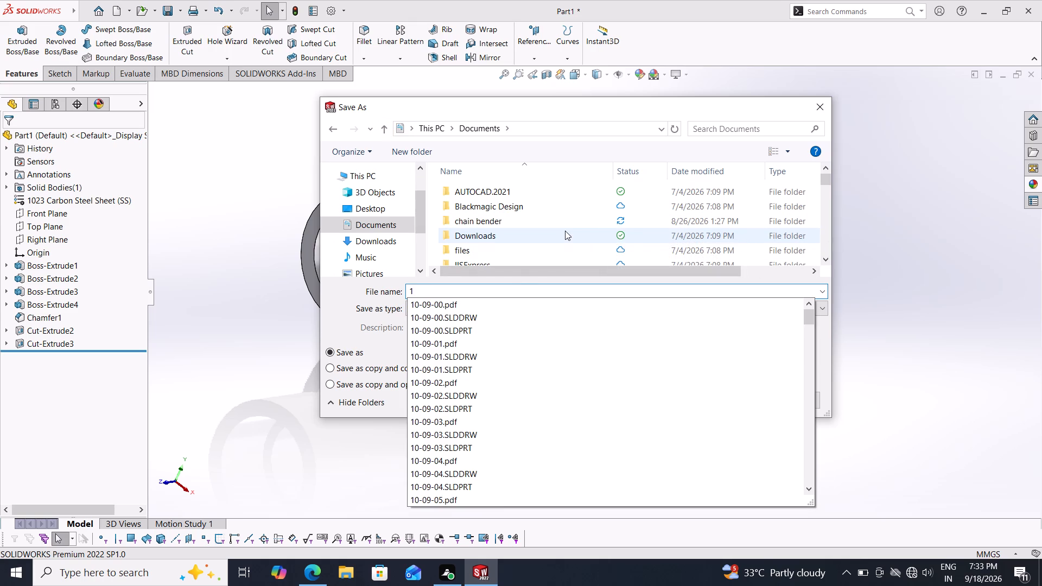
pyautogui.write('8-0')
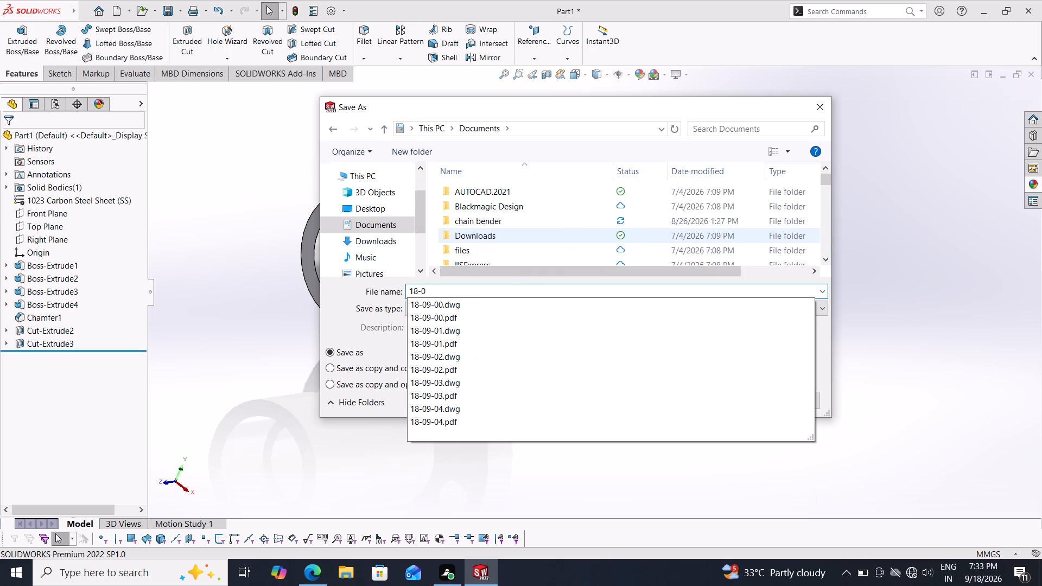
pyautogui.write('9-05')
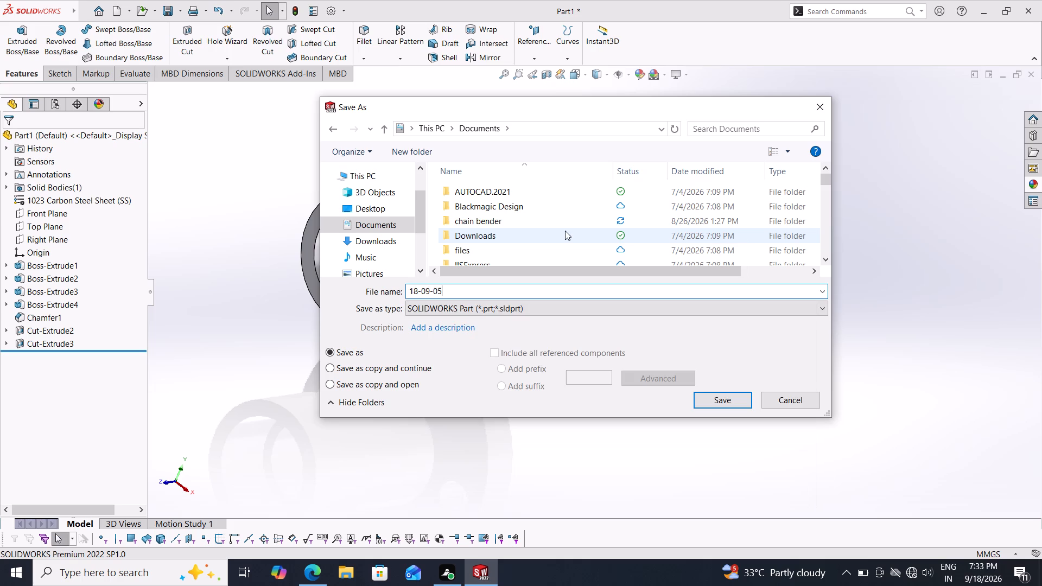
pyautogui.click(726, 404)
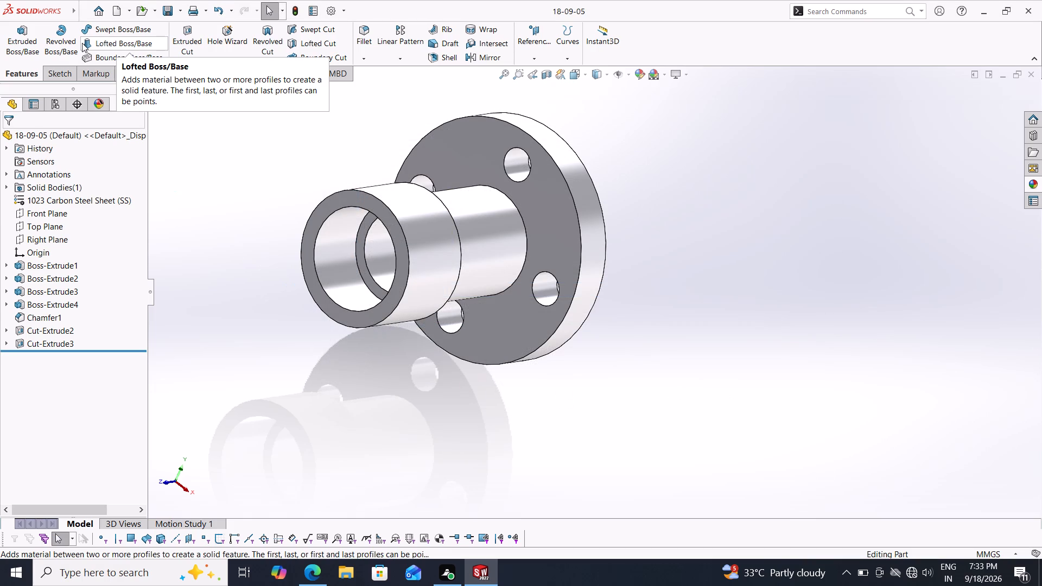
# Create a drawing from the part on a standard A3 (ANSI) Landscape sheet.
pyautogui.click(129, 7)
pyautogui.click(133, 38)
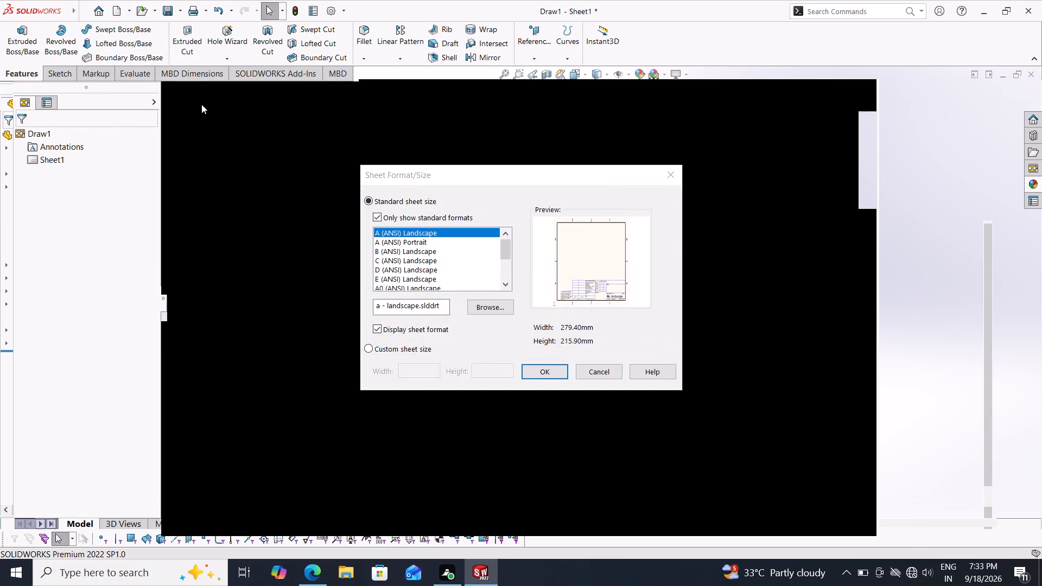
pyautogui.moveTo(507, 251); pyautogui.dragTo(507, 258)
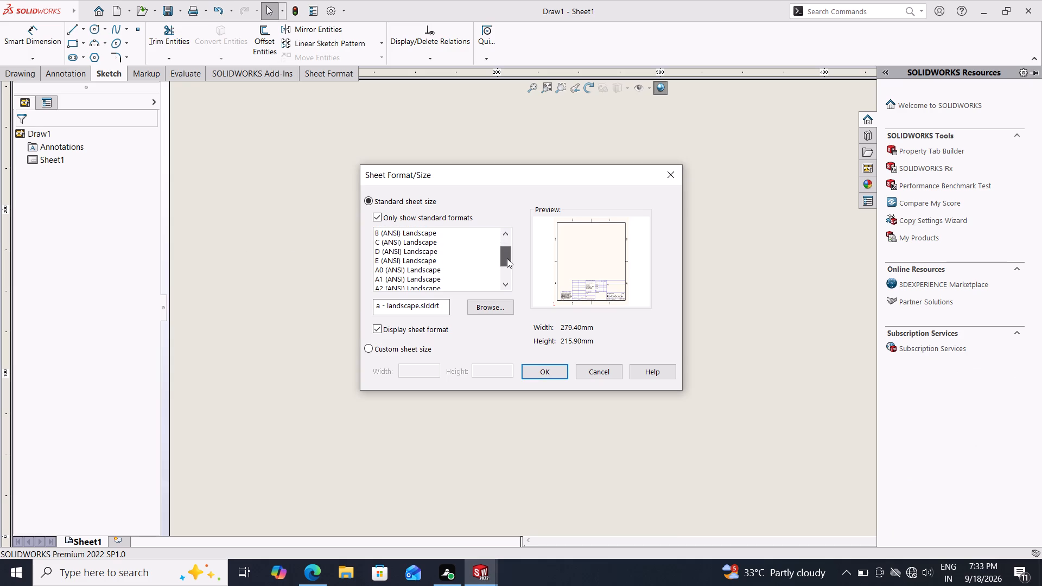
pyautogui.moveTo(507, 258); pyautogui.dragTo(506, 260)
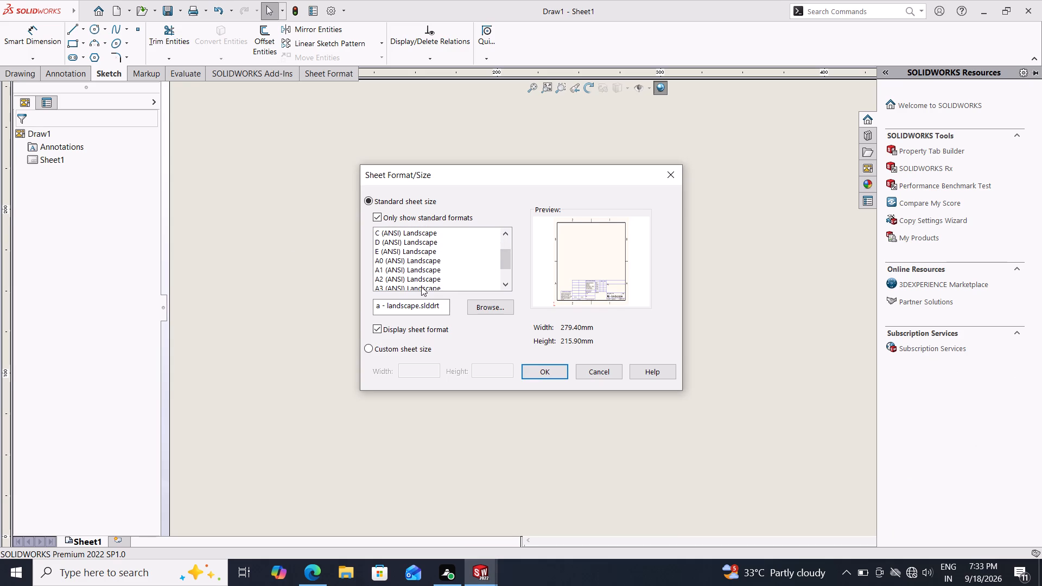
pyautogui.click(421, 286)
pyautogui.click(555, 377)
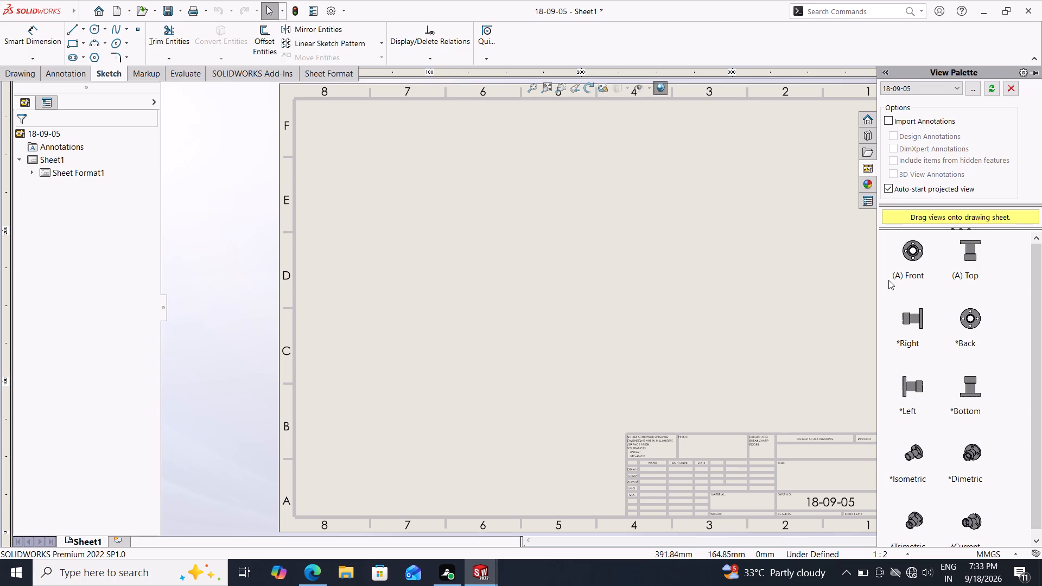
# Place the part's Right view in sheet zone E7 and a projected isometric view diagonally below it near zone C5.
pyautogui.moveTo(911, 319); pyautogui.dragTo(670, 228)
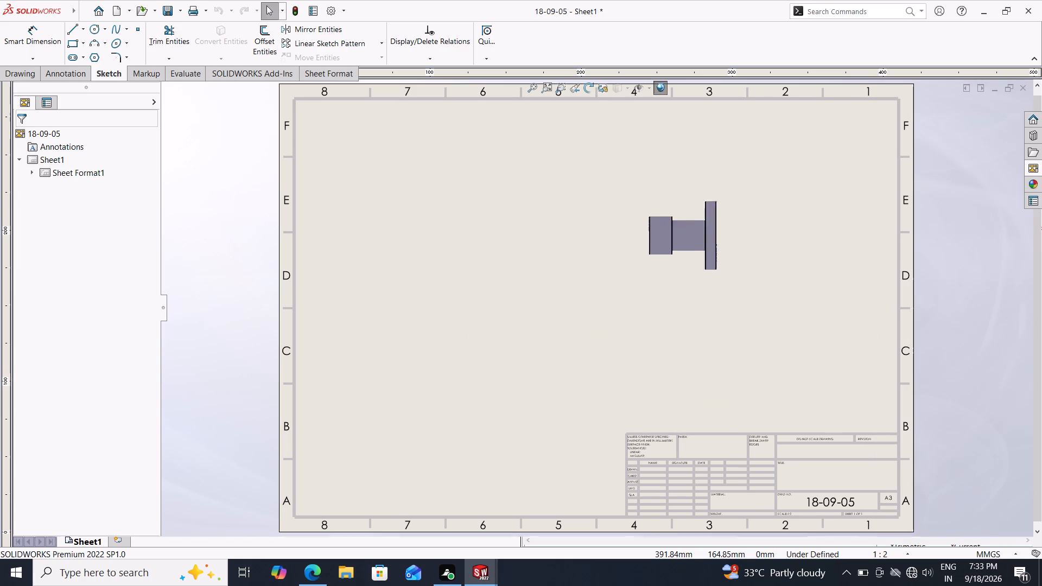
pyautogui.moveTo(670, 228); pyautogui.dragTo(401, 190)
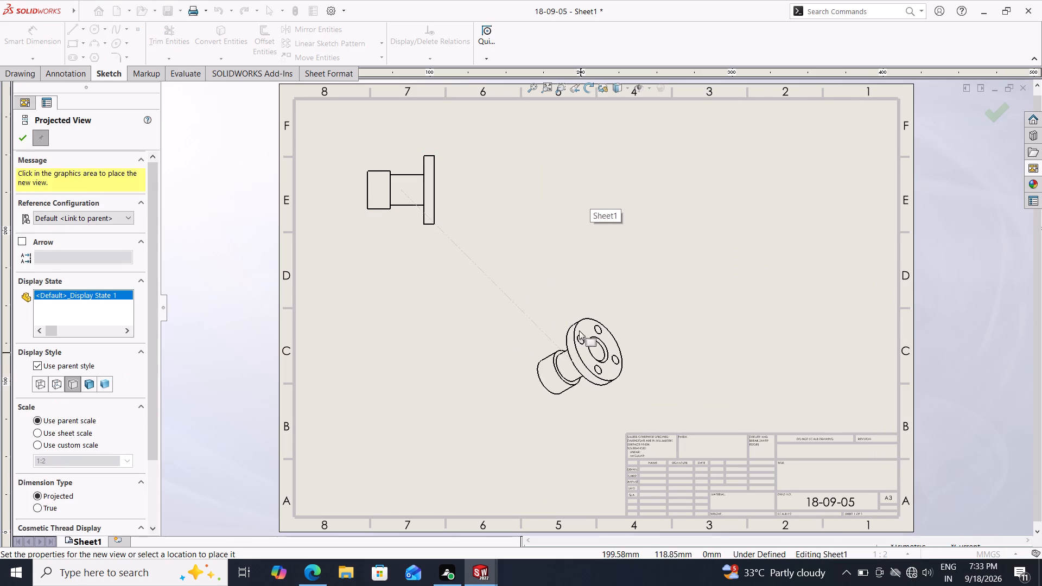
pyautogui.click(567, 310)
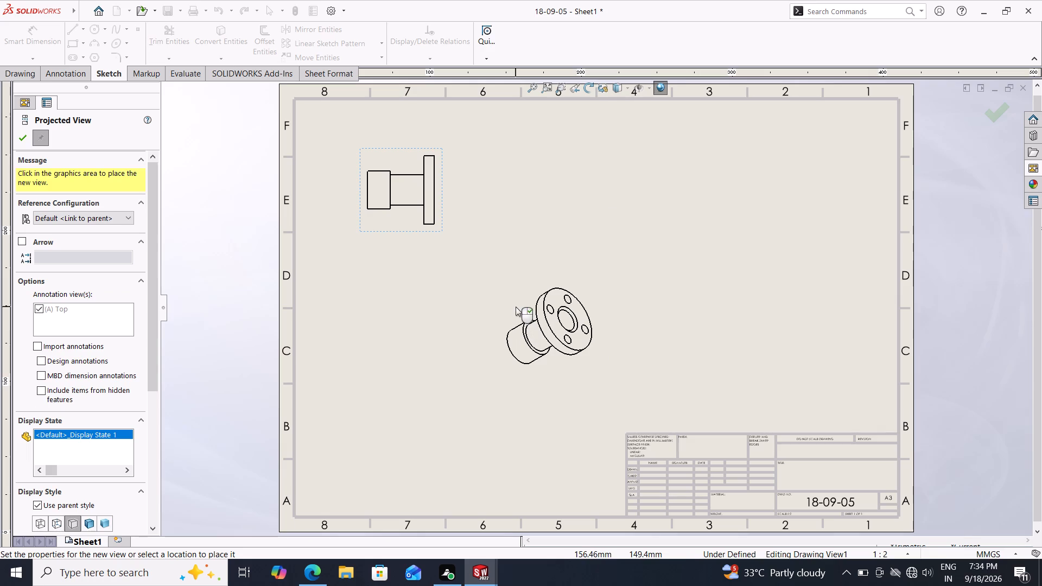
pyautogui.press('Escape')
pyautogui.press('Escape')
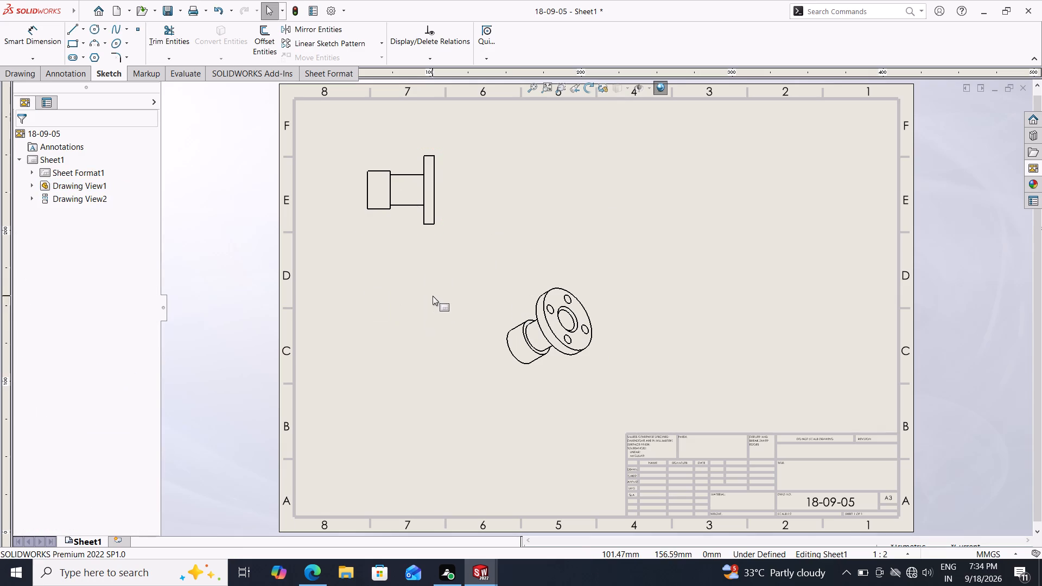
# Set the side view's display style to Hidden Lines Visible.
pyautogui.click(433, 180)
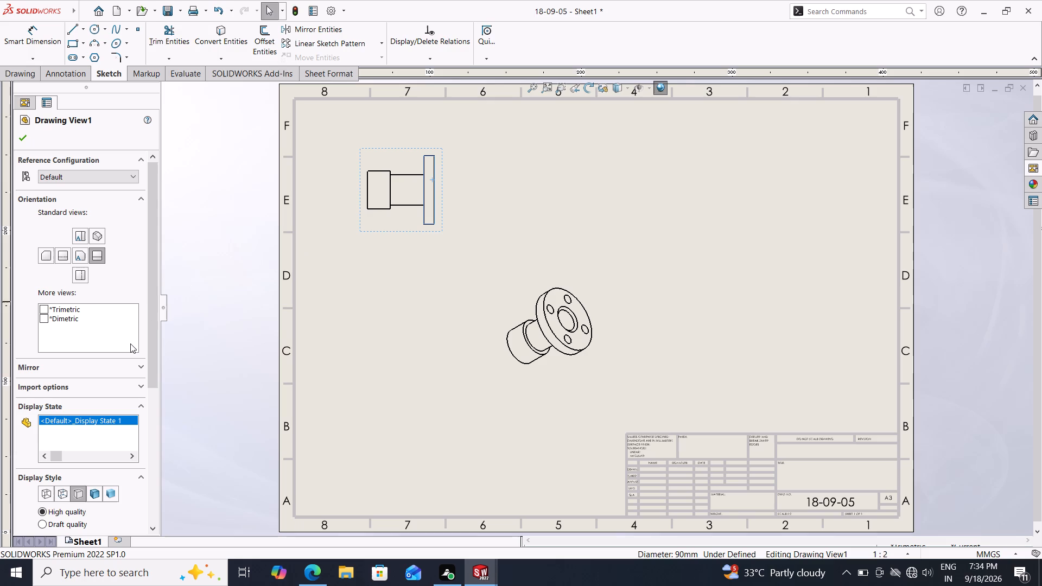
pyautogui.moveTo(152, 263); pyautogui.dragTo(155, 278)
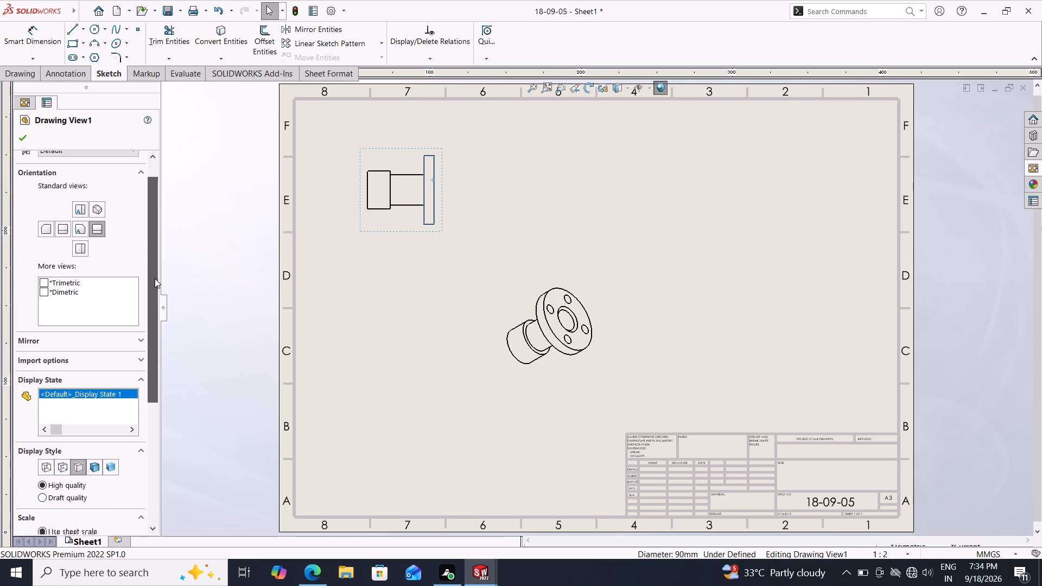
pyautogui.moveTo(155, 278); pyautogui.dragTo(154, 323)
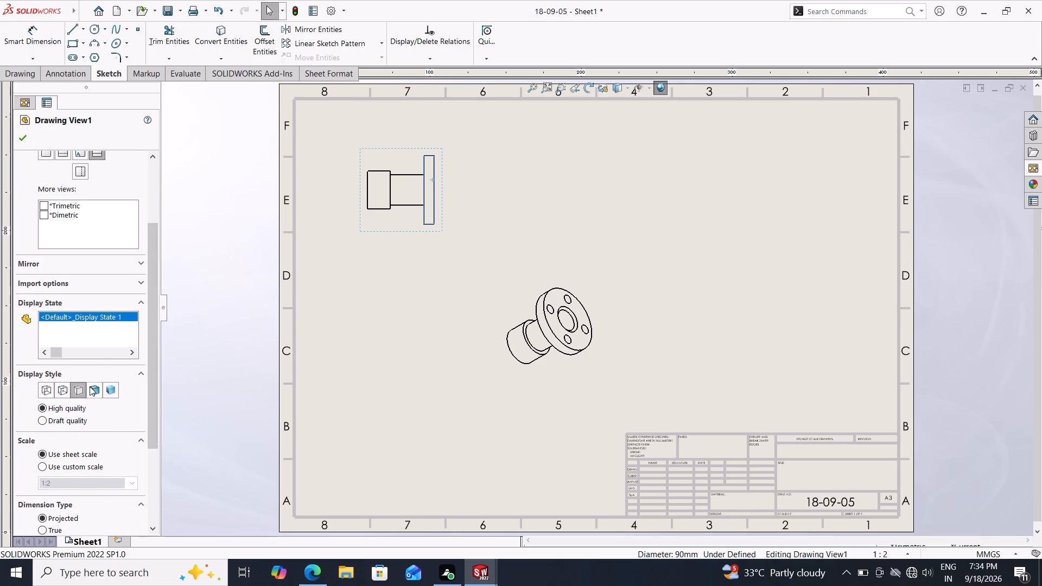
pyautogui.click(91, 390)
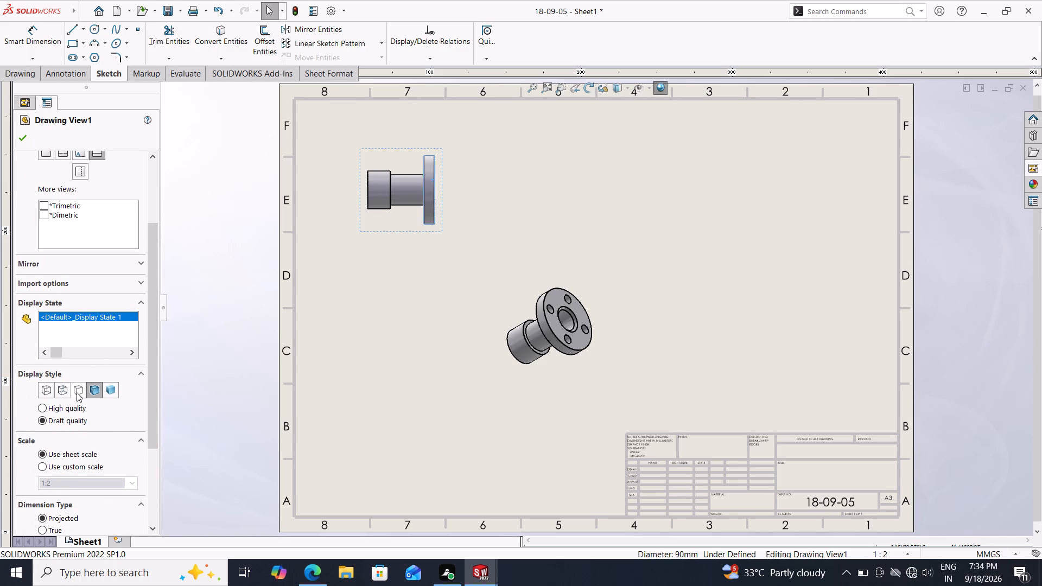
pyautogui.click(61, 387)
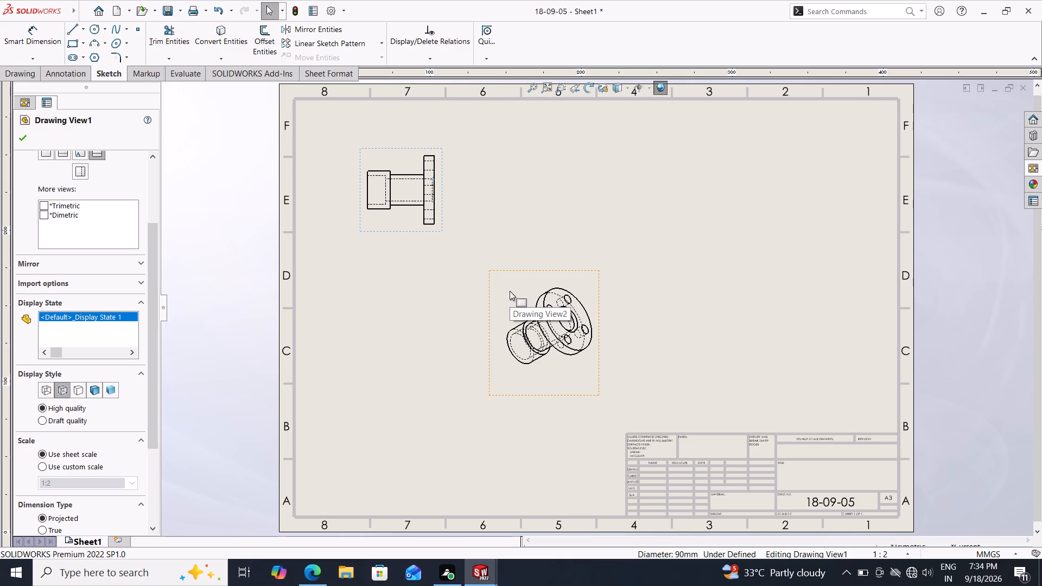
pyautogui.press('Escape')
pyautogui.press('Escape')
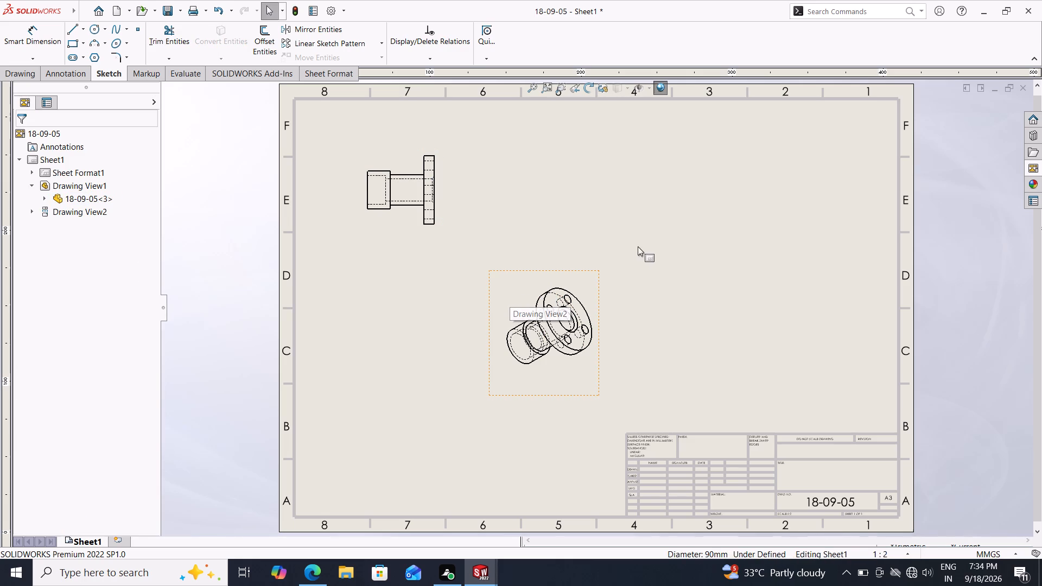
# Move the isometric view to sheet zone E2 and set its display style to Shaded With Edges.
pyautogui.moveTo(596, 283); pyautogui.dragTo(782, 179)
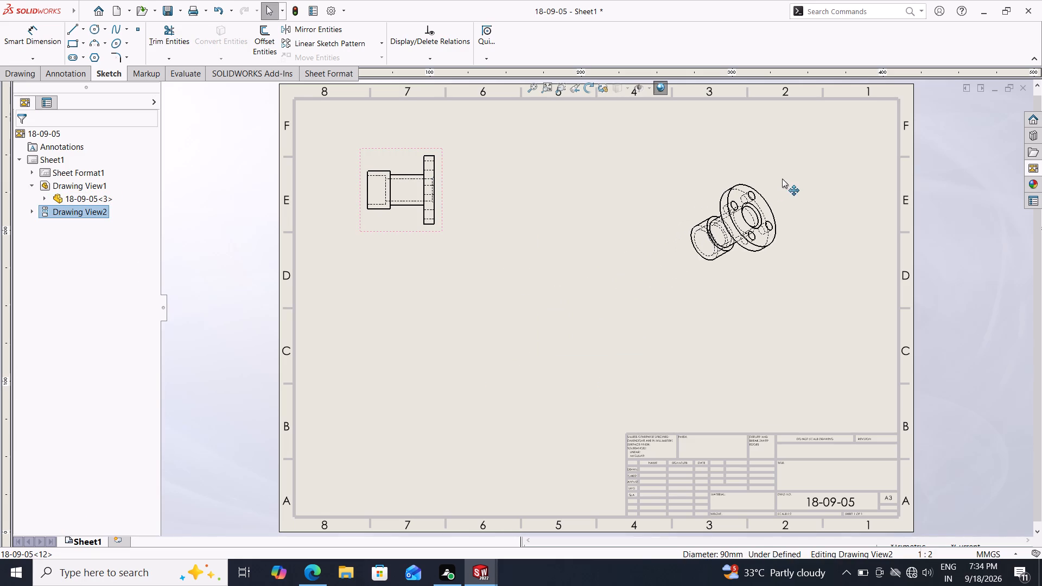
pyautogui.moveTo(782, 179); pyautogui.dragTo(792, 172)
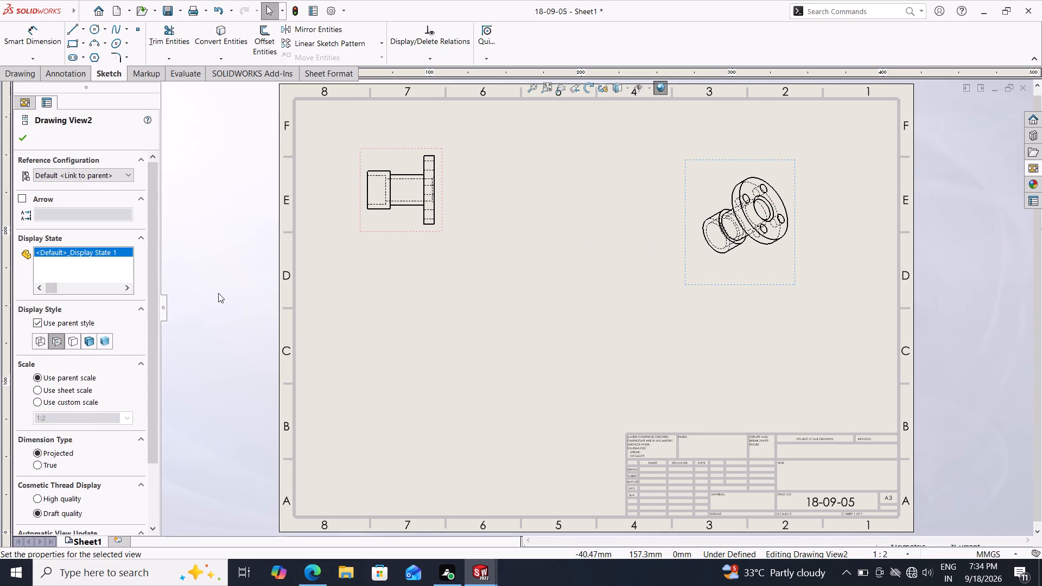
pyautogui.click(105, 344)
pyautogui.click(87, 341)
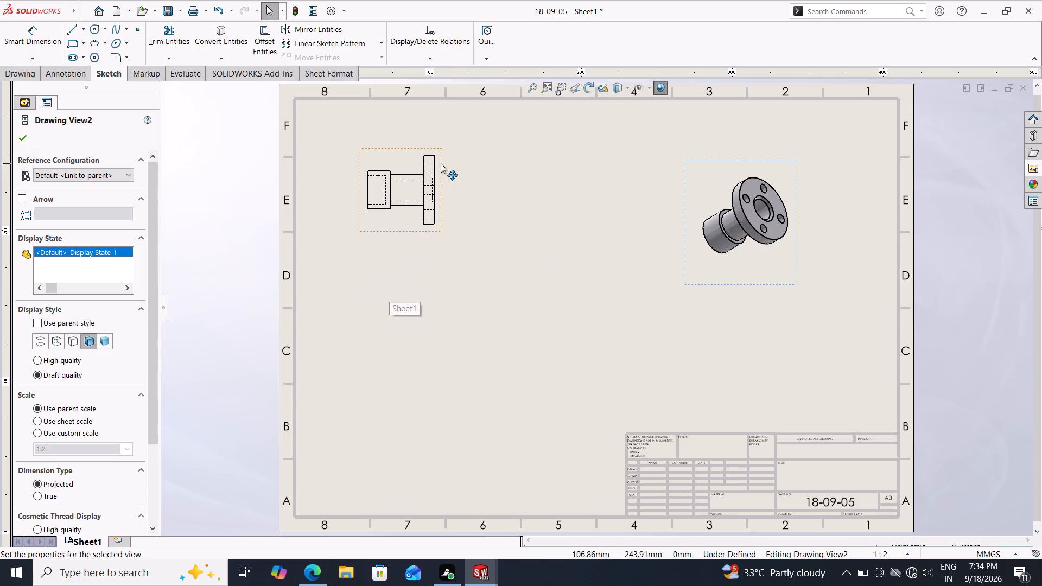
# Shift the side view slightly inward from the sheet border, keeping it in the upper-left area of the sheet.
pyautogui.moveTo(441, 149); pyautogui.dragTo(473, 155)
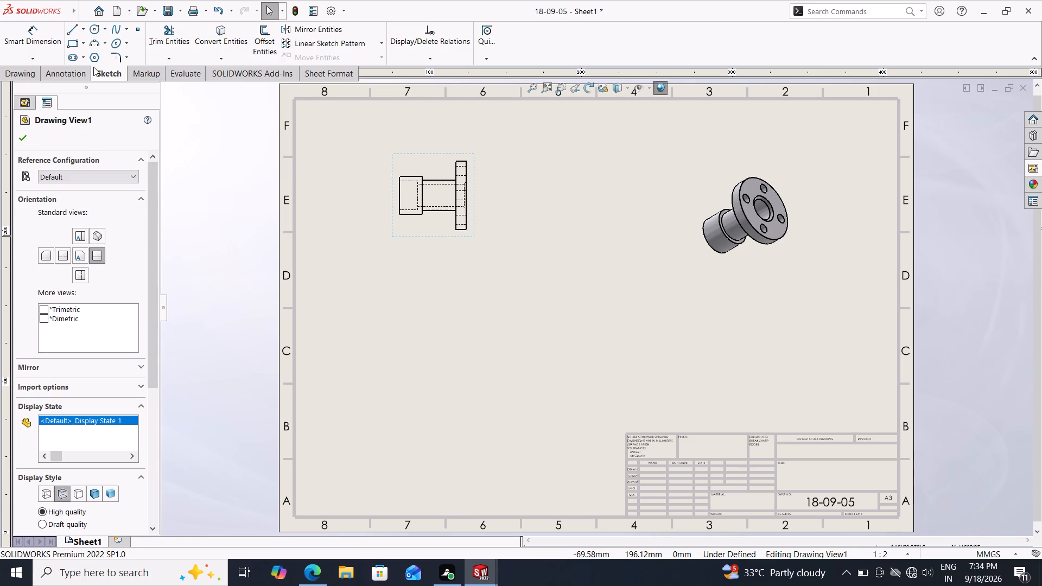
# Save the drawing as 18-09-05 in the Documents folder in SOLIDWORKS Drawing format.
pyautogui.click(183, 10)
pyautogui.click(188, 36)
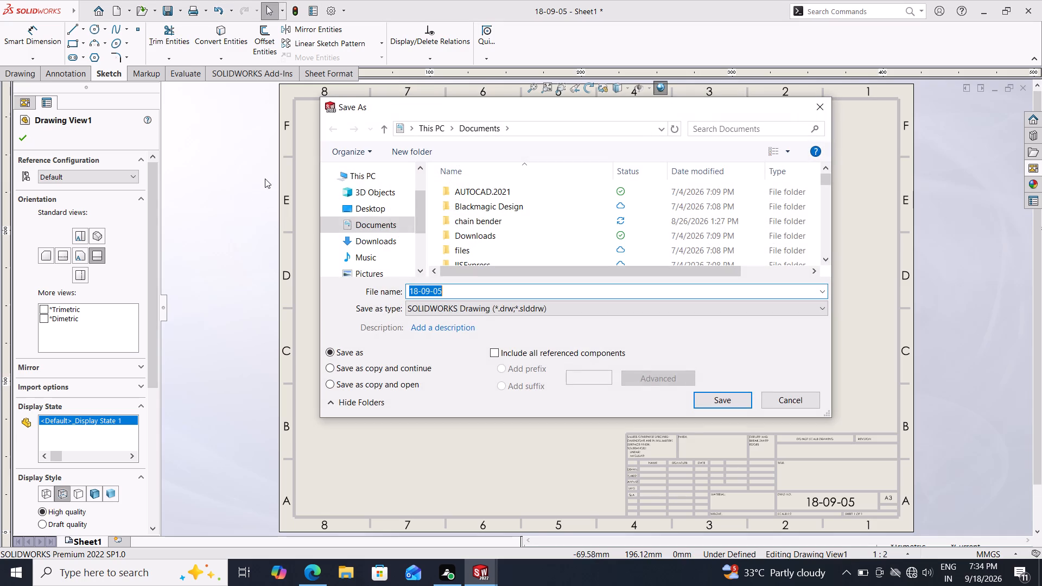
pyautogui.click(735, 396)
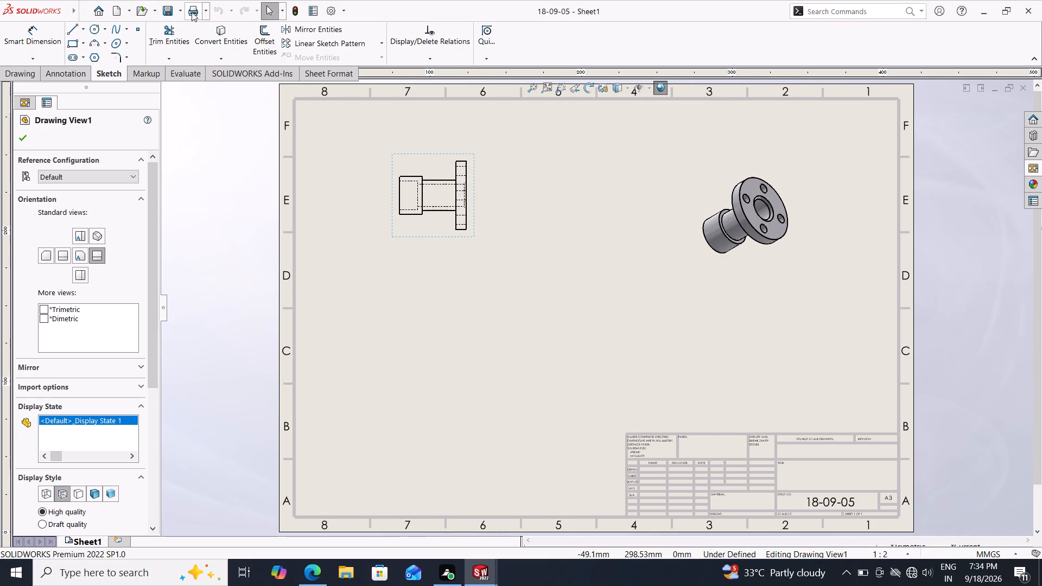
# Save a copy of the drawing as 18-09-05 in Adobe PDF format in the Documents folder.
pyautogui.click(174, 8)
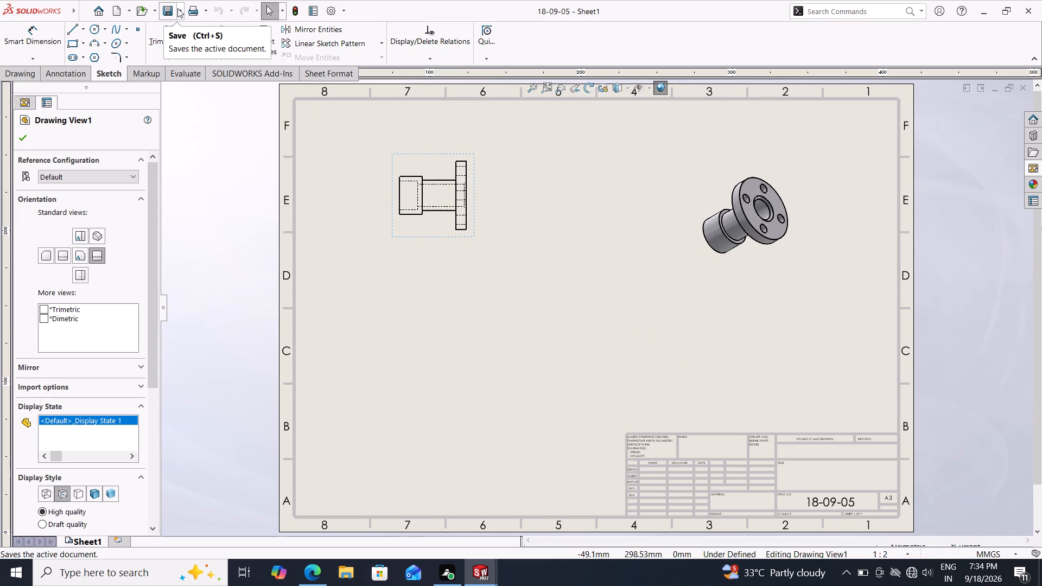
pyautogui.click(177, 8)
pyautogui.click(180, 43)
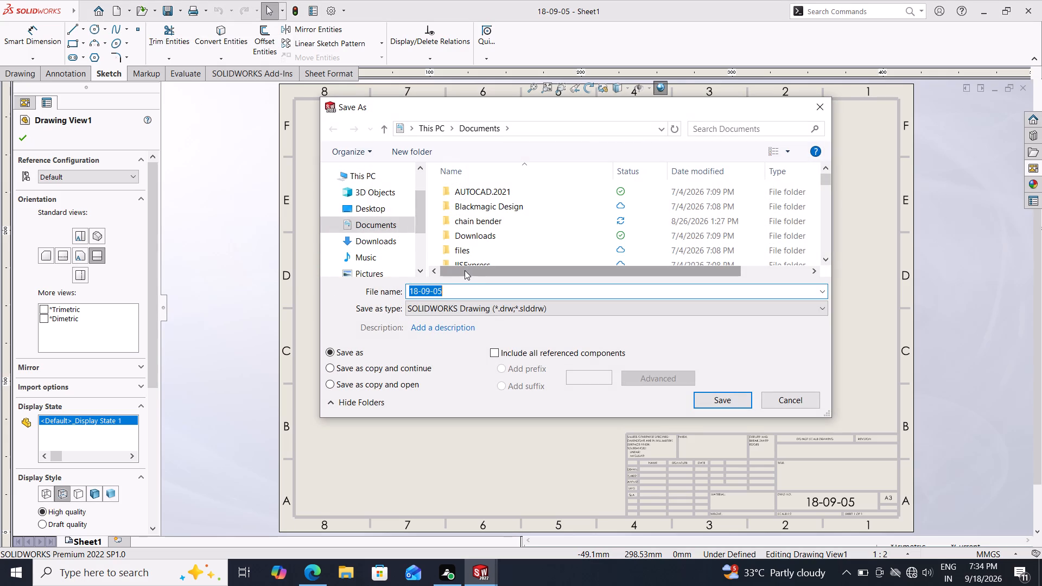
pyautogui.click(450, 305)
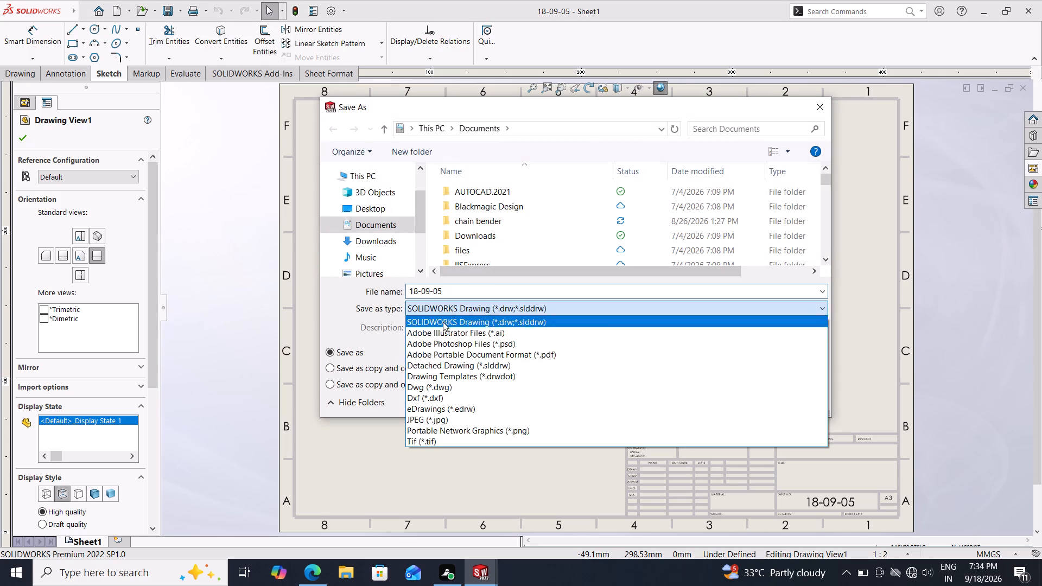
pyautogui.click(449, 353)
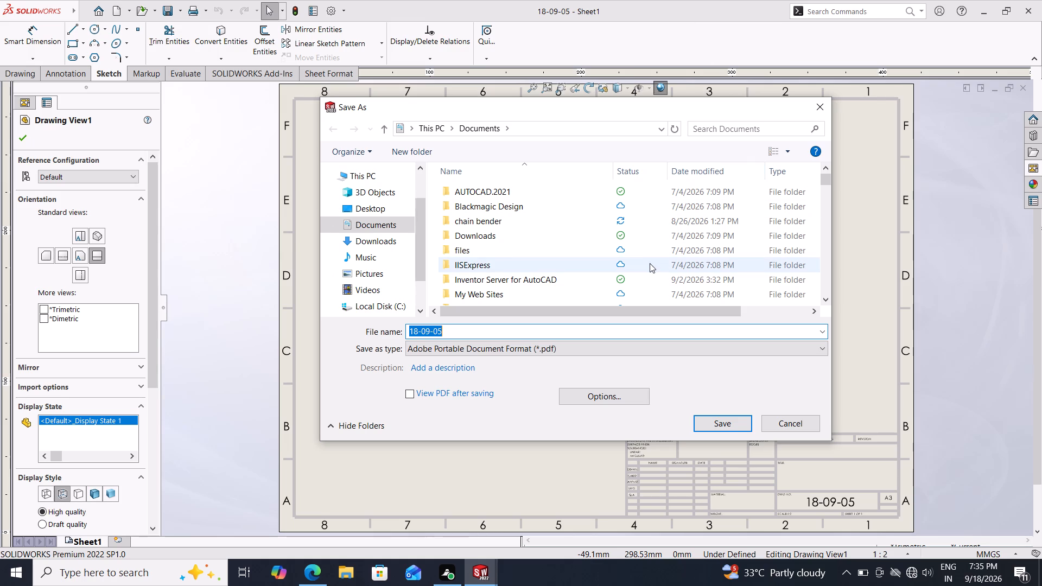
pyautogui.click(739, 429)
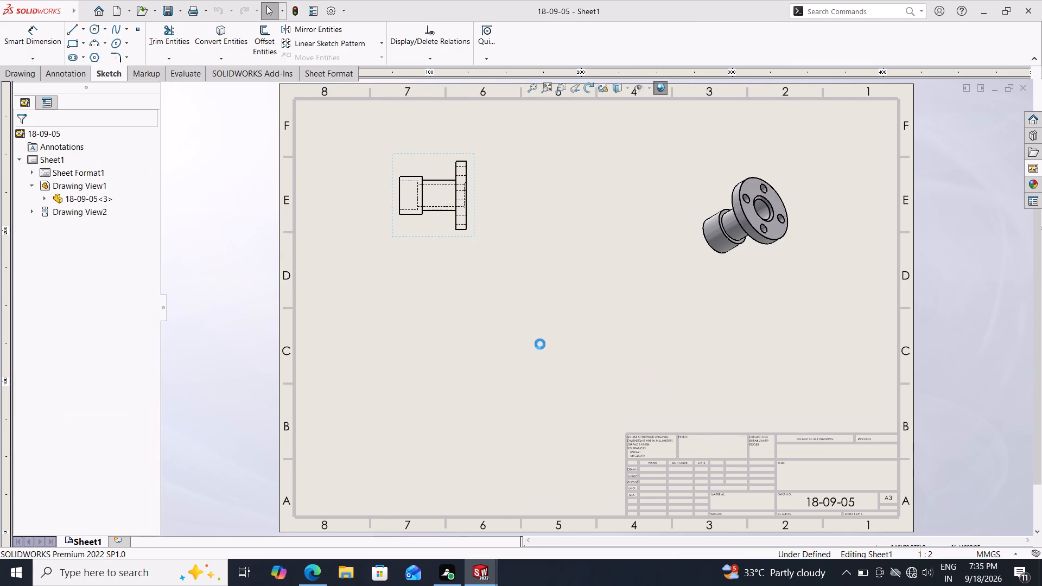